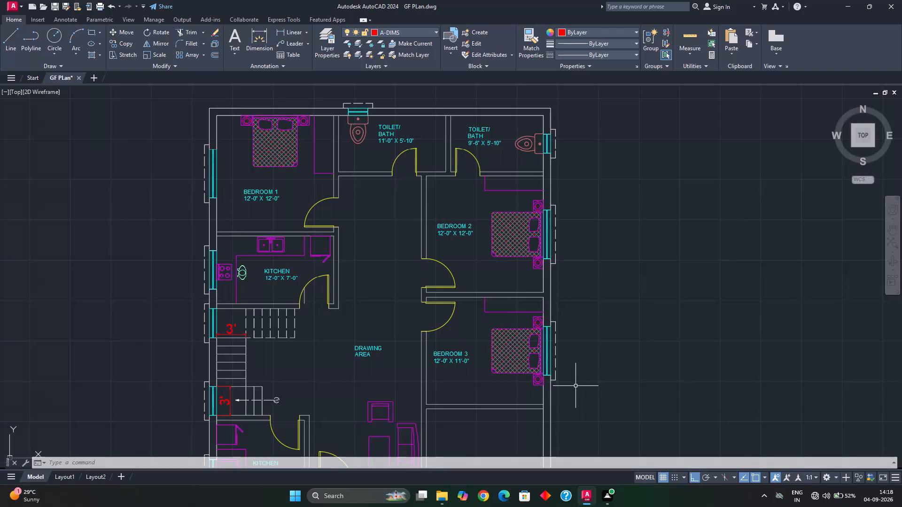
Delete the stray short vertical line crossing the door swing in the 12'-0" X 7'-0" kitchen.
middle_drag(481, 420, 569, 304)
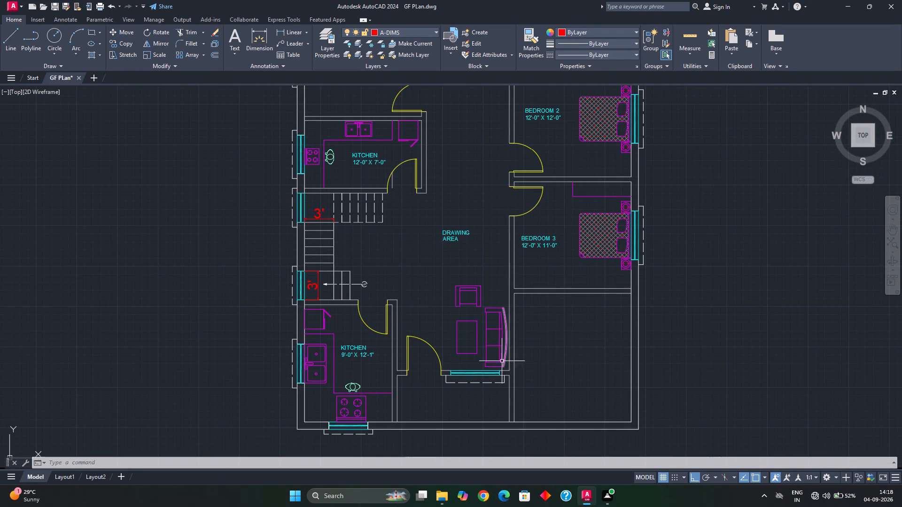
scroll(399, 389, down, 1)
middle_drag(399, 390, 442, 365)
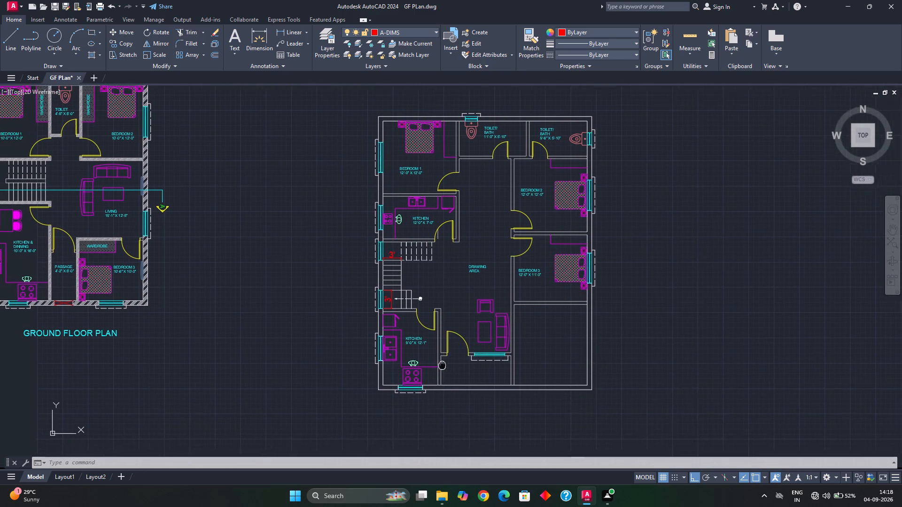
middle_drag(442, 365, 462, 369)
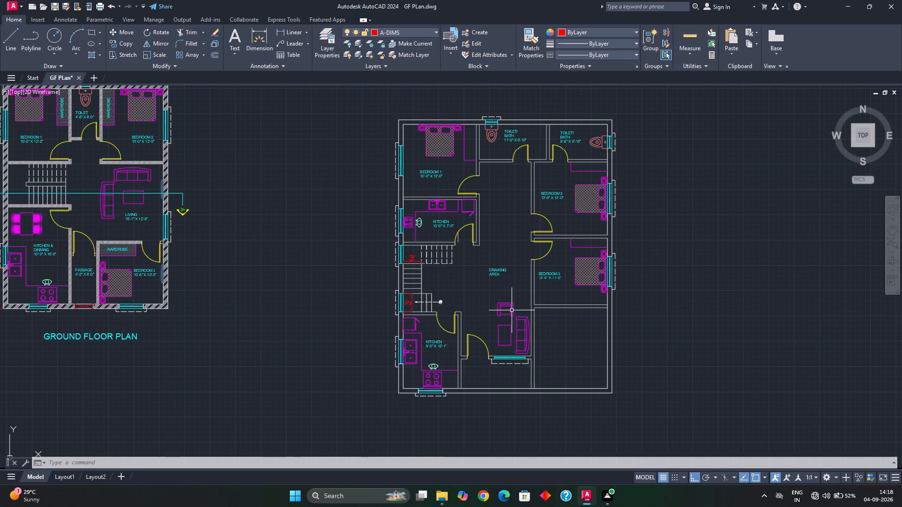
middle_click(495, 292)
scroll(494, 293, up, 1)
middle_click(494, 293)
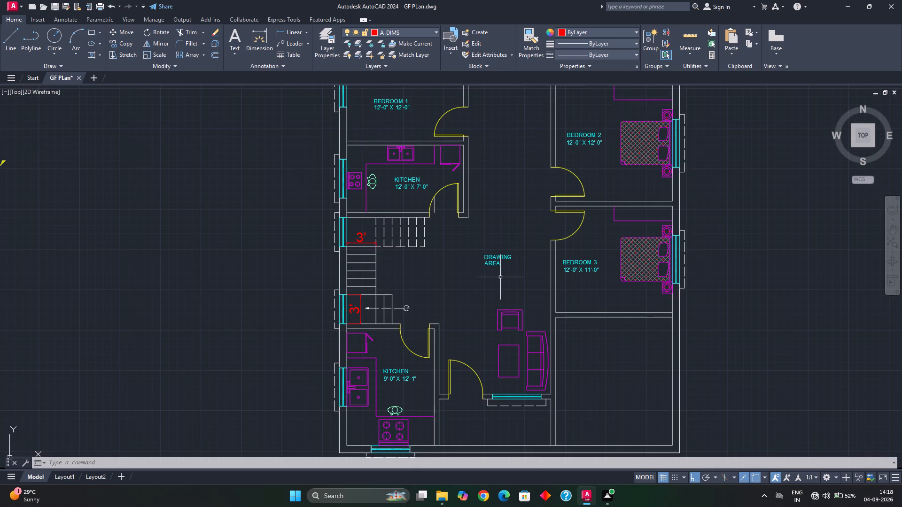
middle_drag(476, 230, 489, 315)
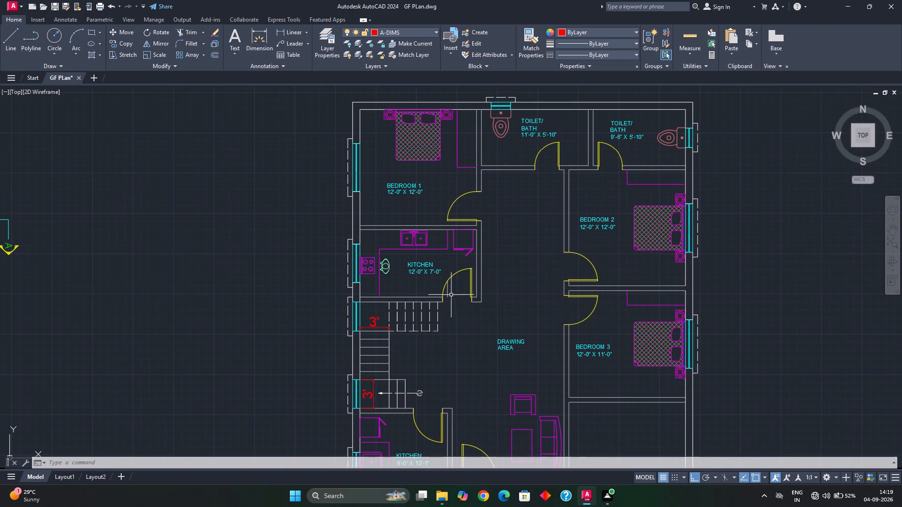
scroll(451, 296, up, 2)
middle_drag(451, 295, 465, 292)
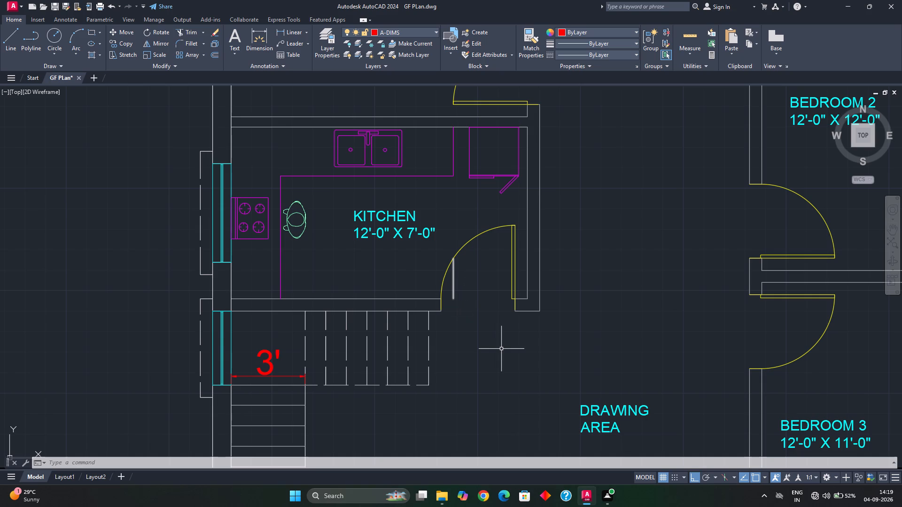
click(453, 292)
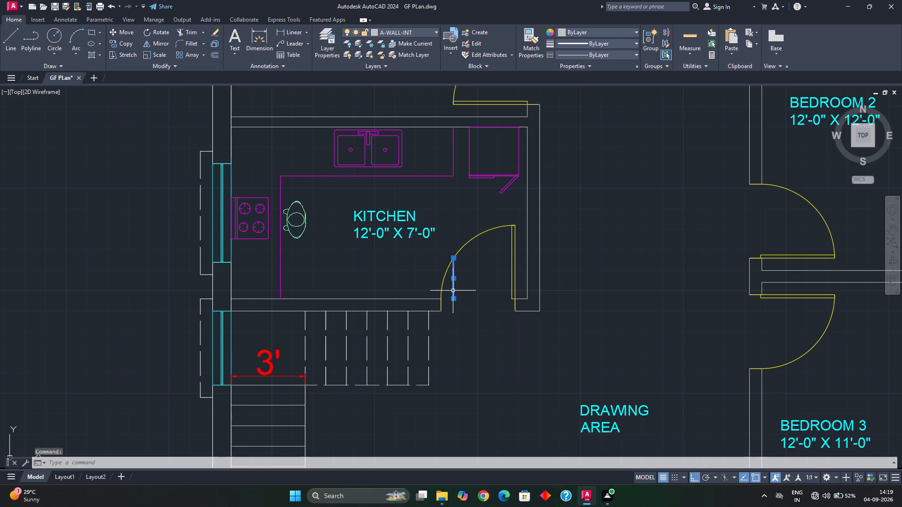
key(Delete)
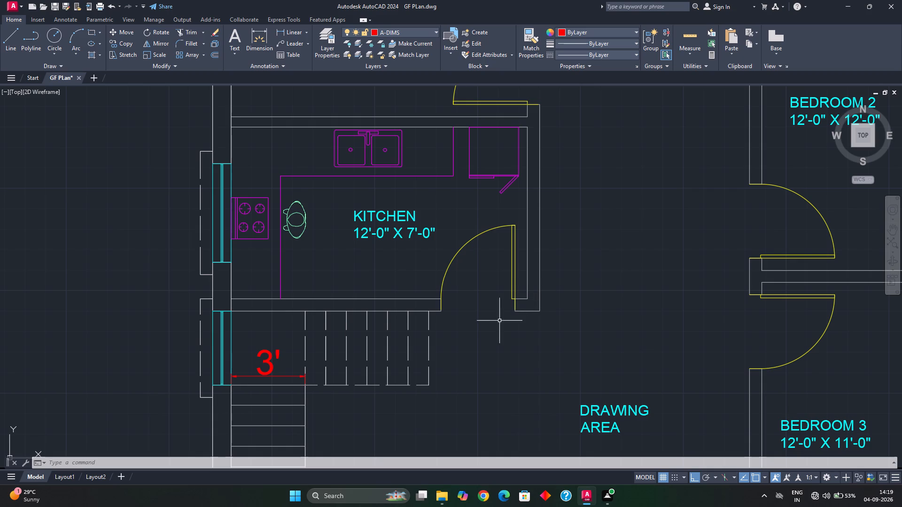
Inspect the wall ends at the 12'-0" X 7'-0" kitchen's door opening and the adjoining staircase.
scroll(434, 312, up, 2)
middle_click(434, 312)
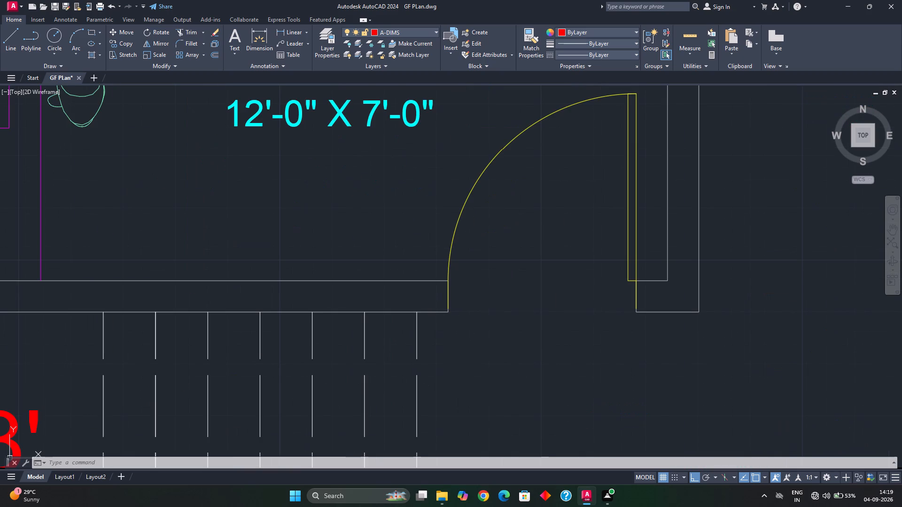
click(434, 274)
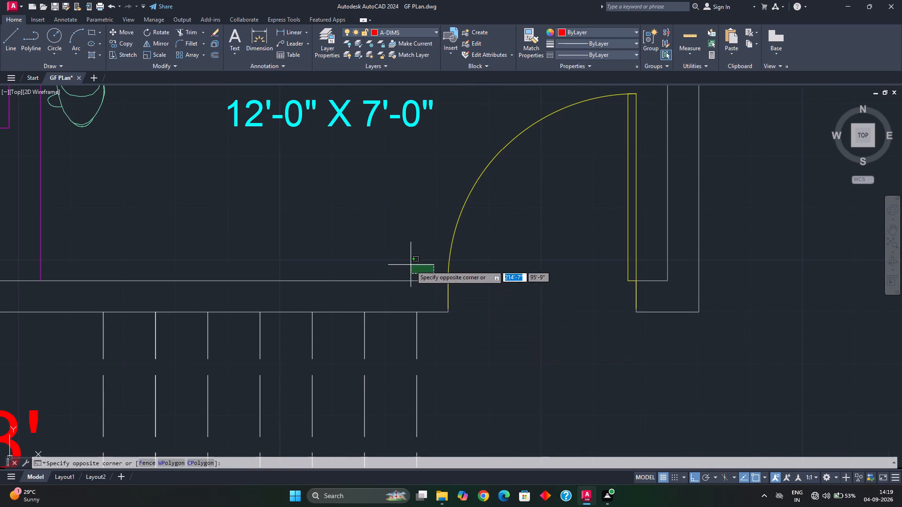
click(411, 265)
scroll(390, 246, down, 1)
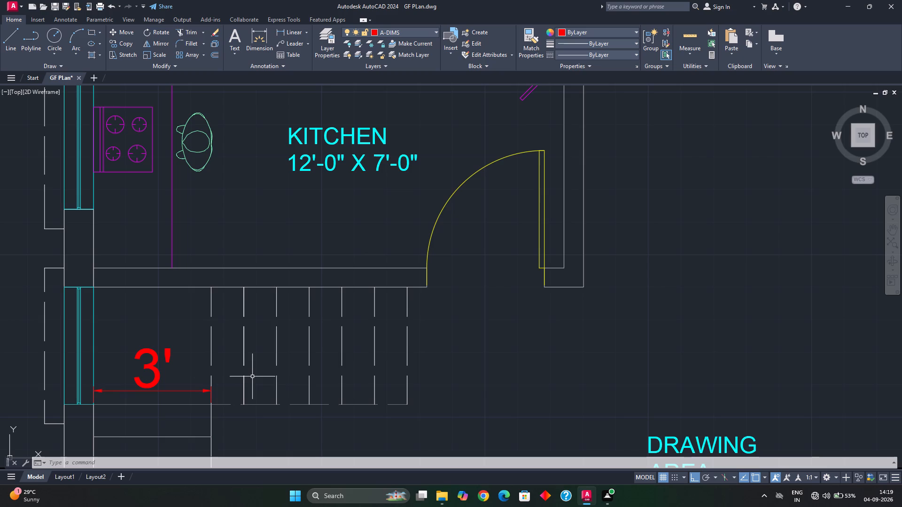
scroll(318, 382, down, 1)
middle_drag(319, 380, 338, 361)
scroll(397, 376, down, 1)
middle_drag(397, 373, 397, 350)
middle_drag(400, 384, 393, 359)
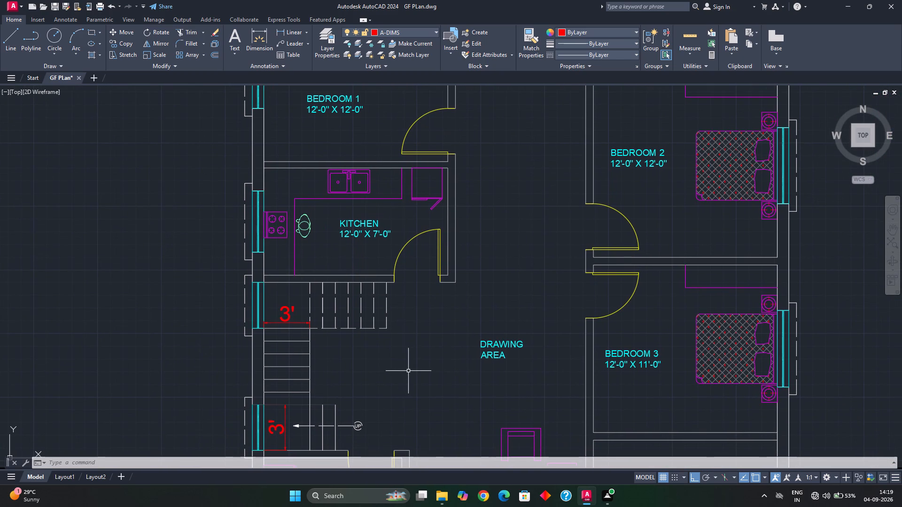
Review the rest of the unhatched floor plan, from the drawing area and lower kitchen up to the bedrooms and toilets.
scroll(409, 372, down, 1)
middle_drag(409, 372, 393, 332)
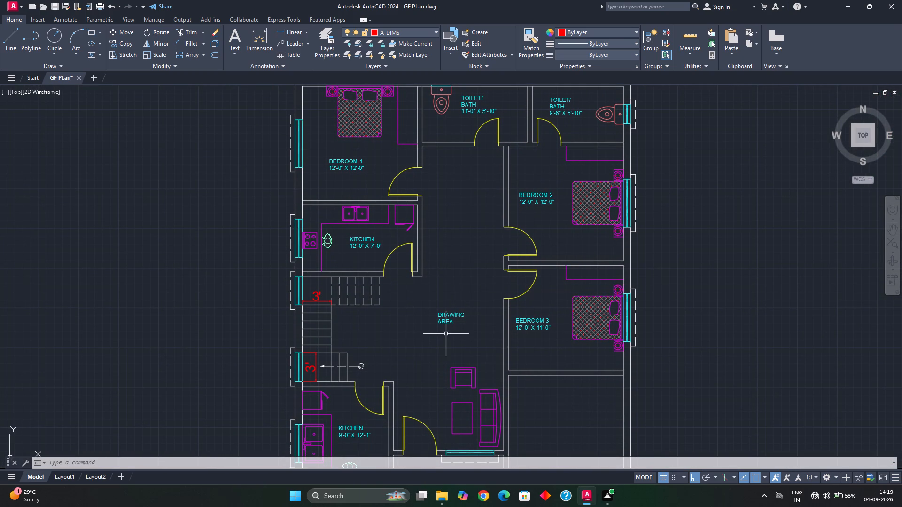
middle_drag(443, 323, 374, 335)
scroll(458, 343, up, 1)
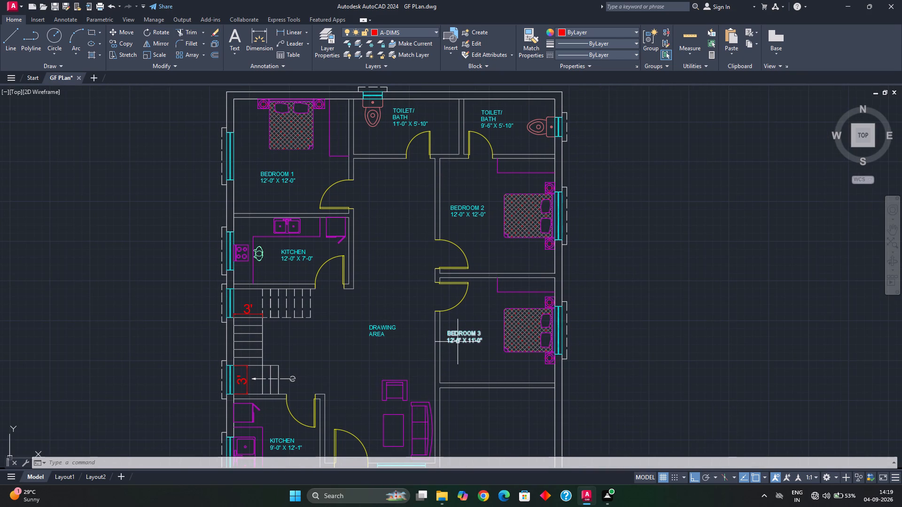
scroll(458, 343, down, 1)
middle_drag(446, 366, 426, 288)
middle_drag(395, 373, 405, 343)
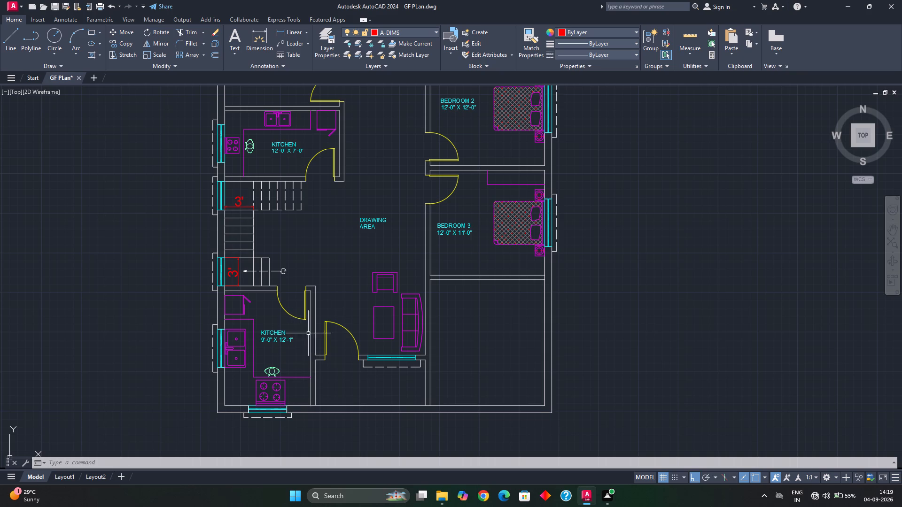
middle_drag(337, 316, 334, 328)
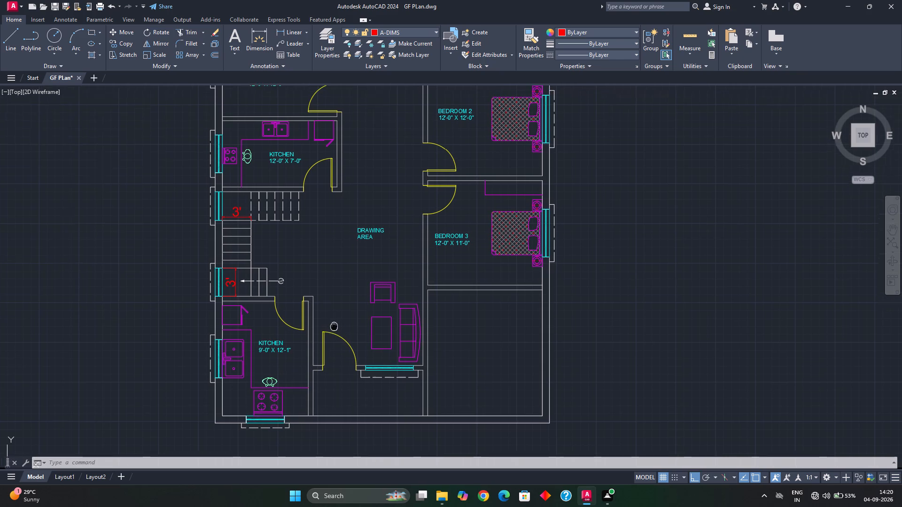
middle_drag(334, 328, 325, 375)
scroll(336, 325, down, 1)
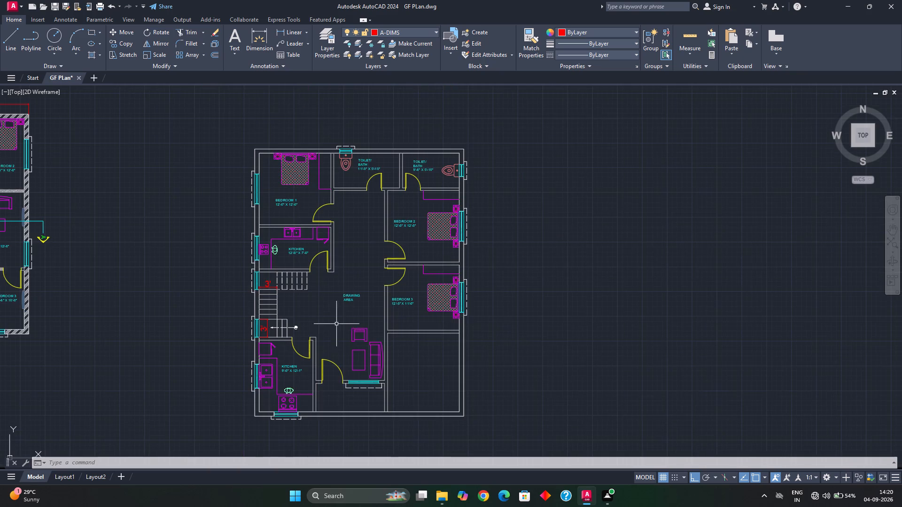
middle_drag(338, 315, 334, 341)
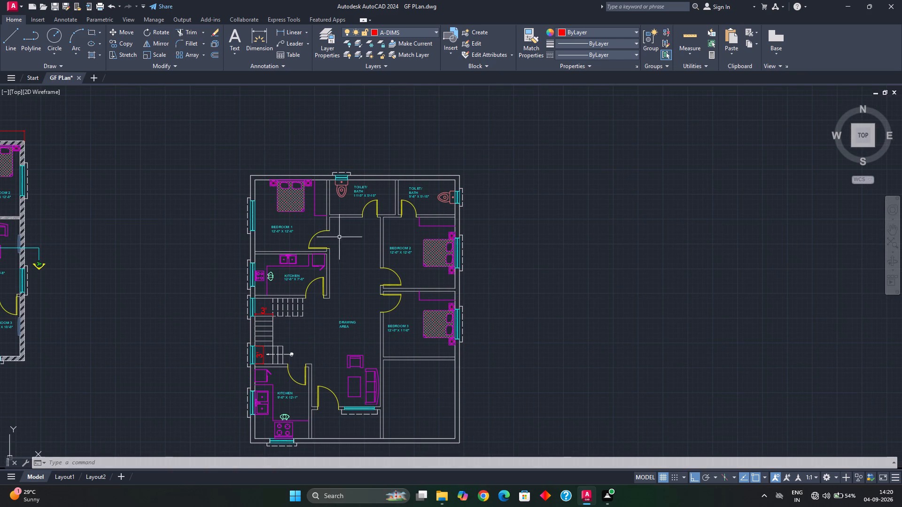
middle_drag(346, 225, 340, 276)
scroll(344, 246, up, 1)
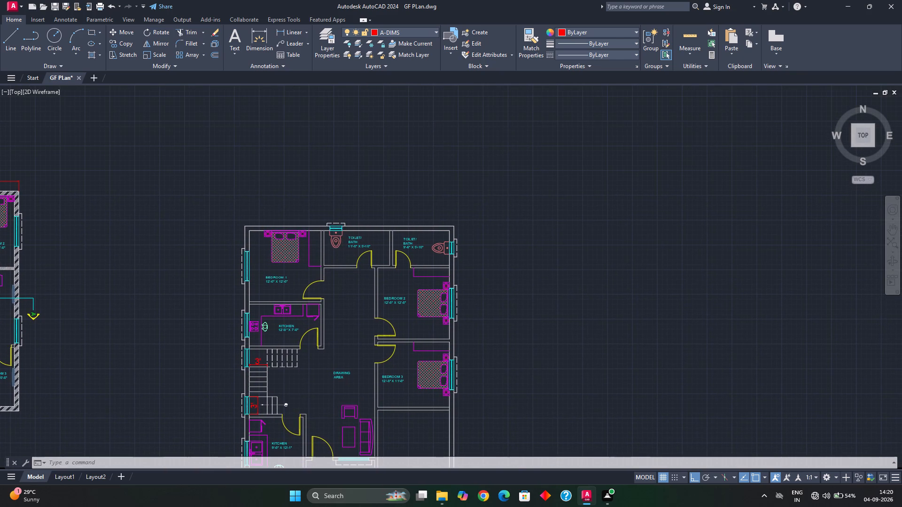
scroll(354, 250, up, 2)
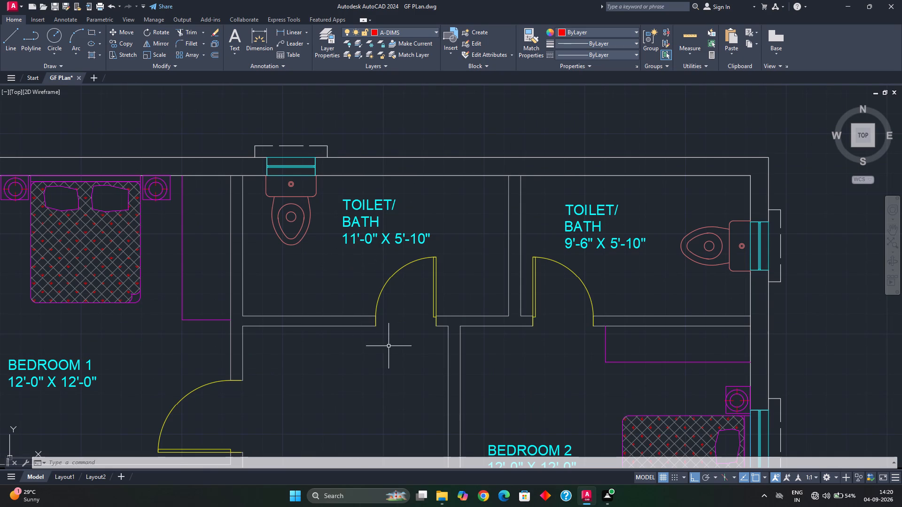
scroll(389, 343, down, 1)
middle_drag(390, 341, 404, 275)
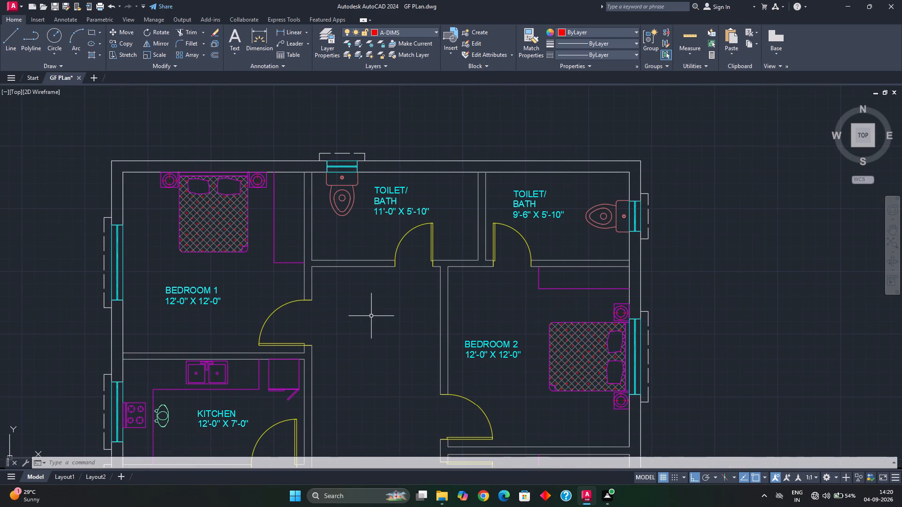
middle_drag(386, 337, 380, 288)
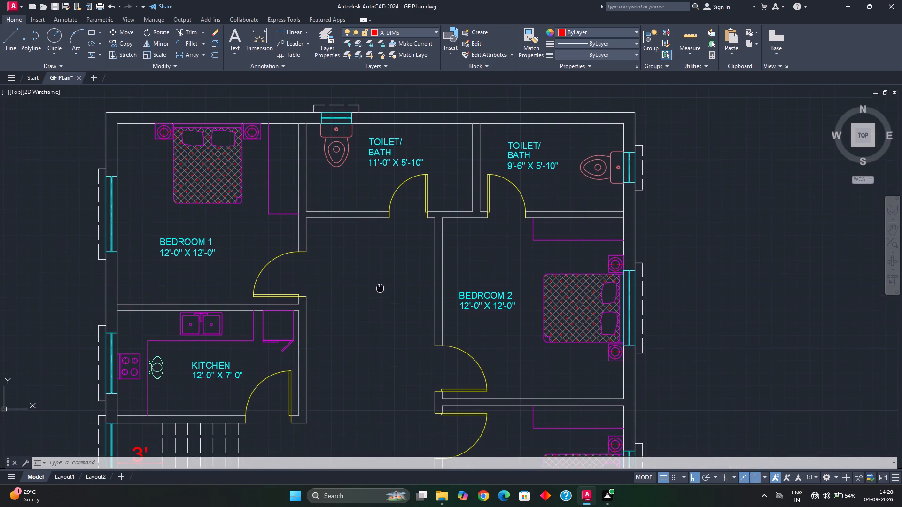
middle_drag(380, 288, 380, 288)
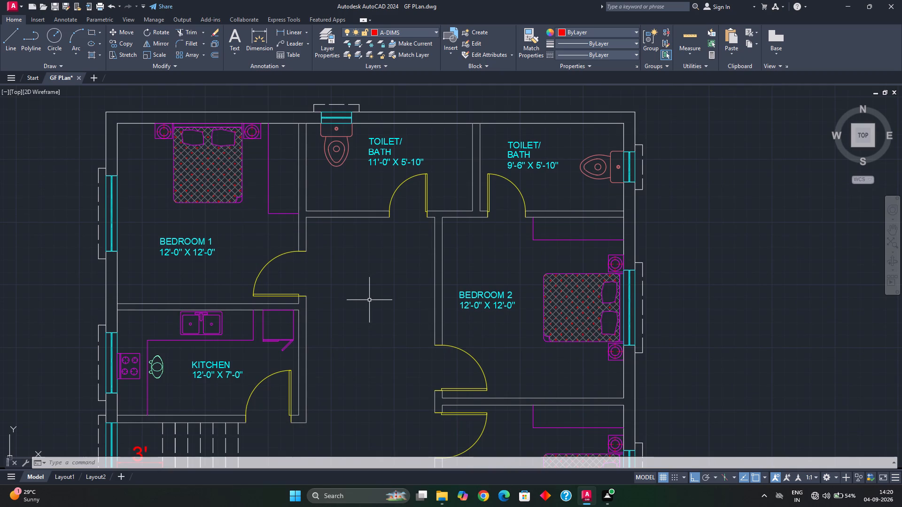
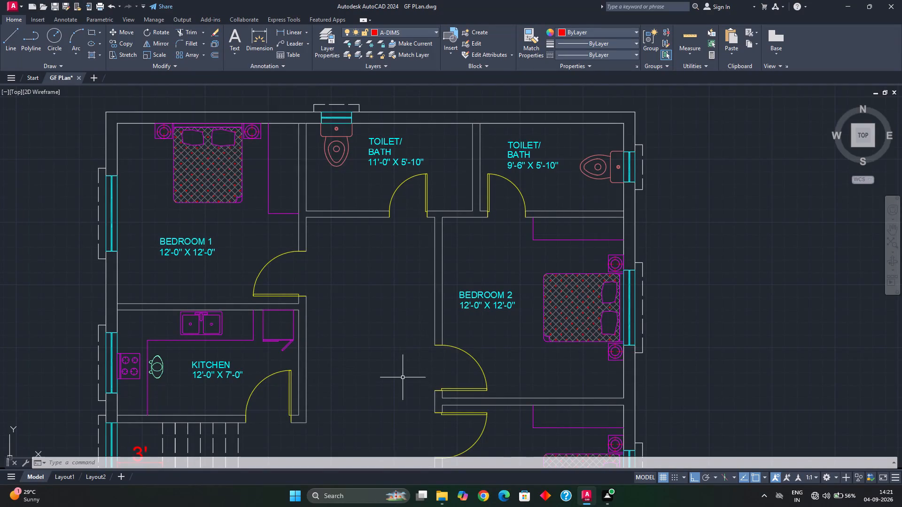
Open the reference PDF 03-09-2026 (3) from the Autocad Practise Internship Files folder and review its ground floor plan.
middle_drag(403, 376, 397, 300)
middle_drag(393, 398, 400, 324)
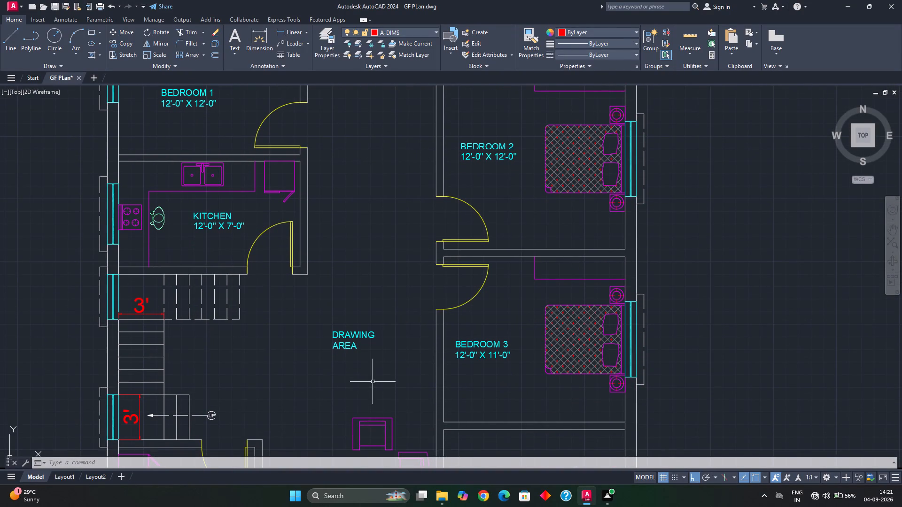
middle_click(362, 353)
scroll(362, 353, down, 1)
middle_drag(352, 375, 350, 370)
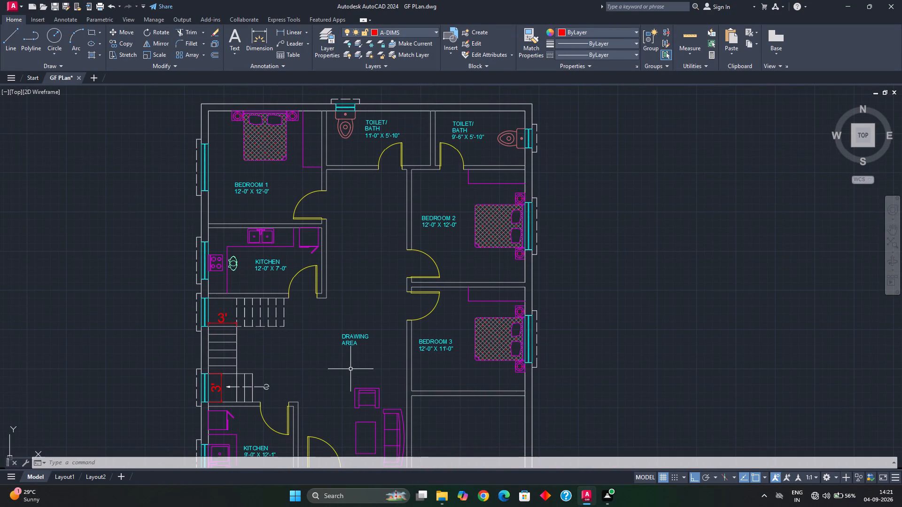
click(444, 496)
scroll(129, 288, up, 1)
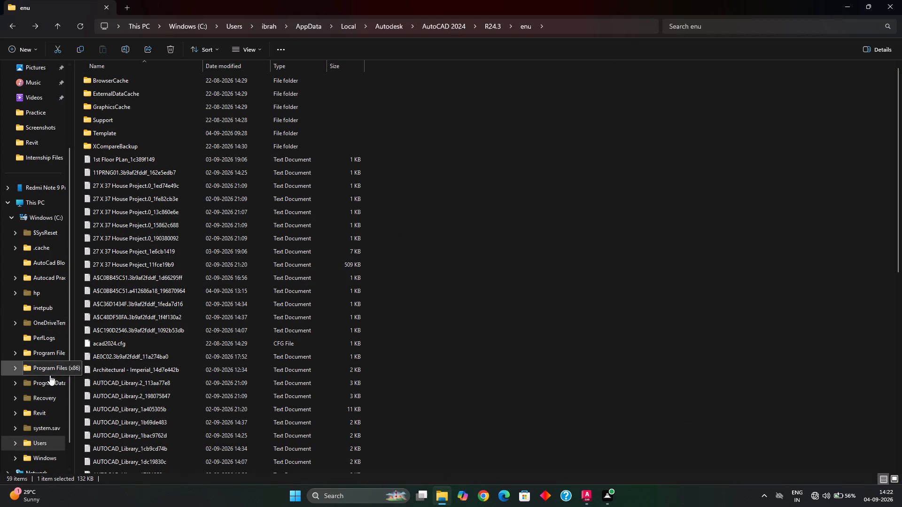
scroll(39, 394, up, 1)
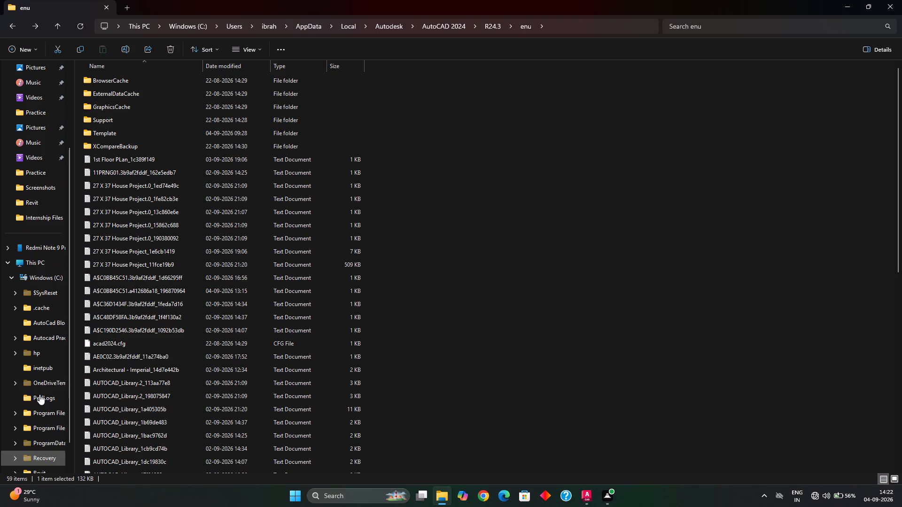
double_click(47, 336)
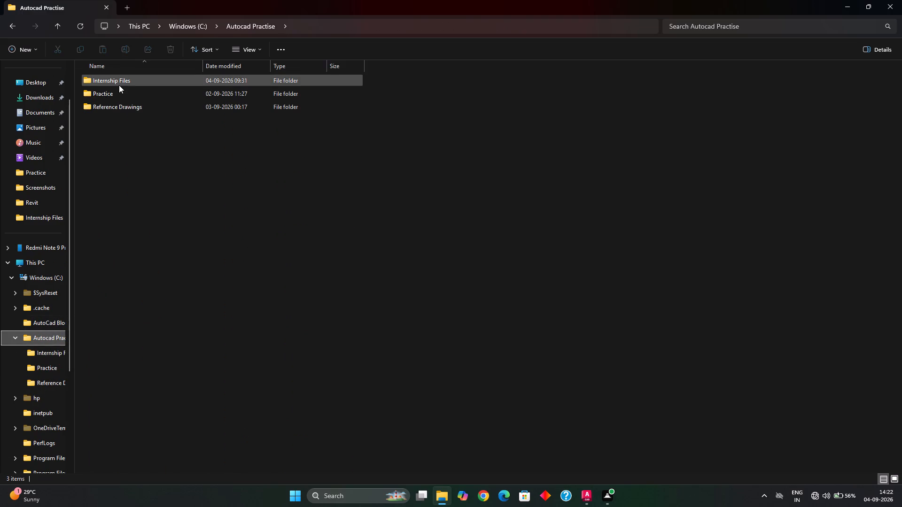
double_click(119, 85)
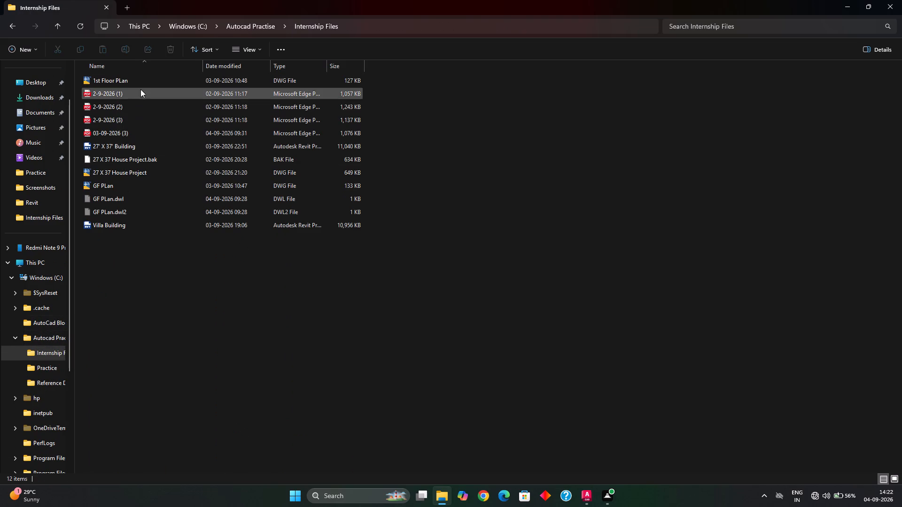
click(133, 131)
double_click(133, 131)
scroll(462, 293, down, 2)
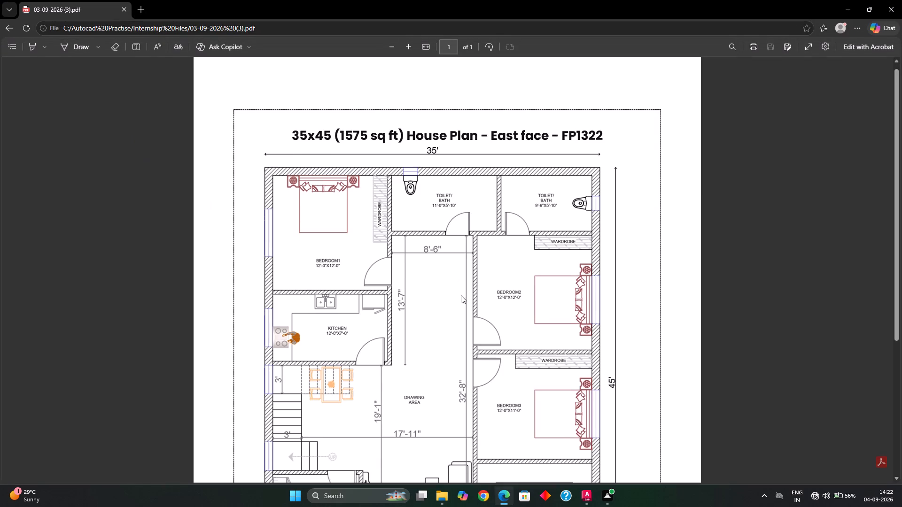
scroll(442, 316, down, 2)
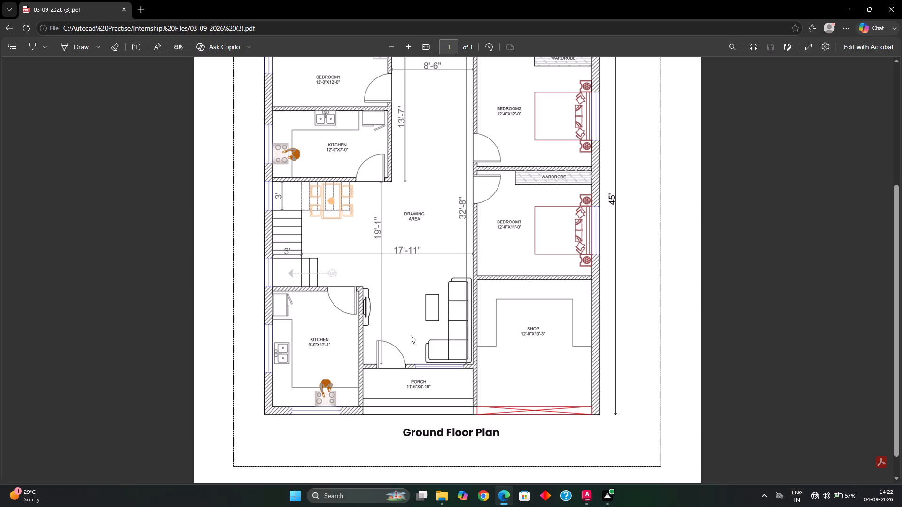
scroll(401, 348, up, 2)
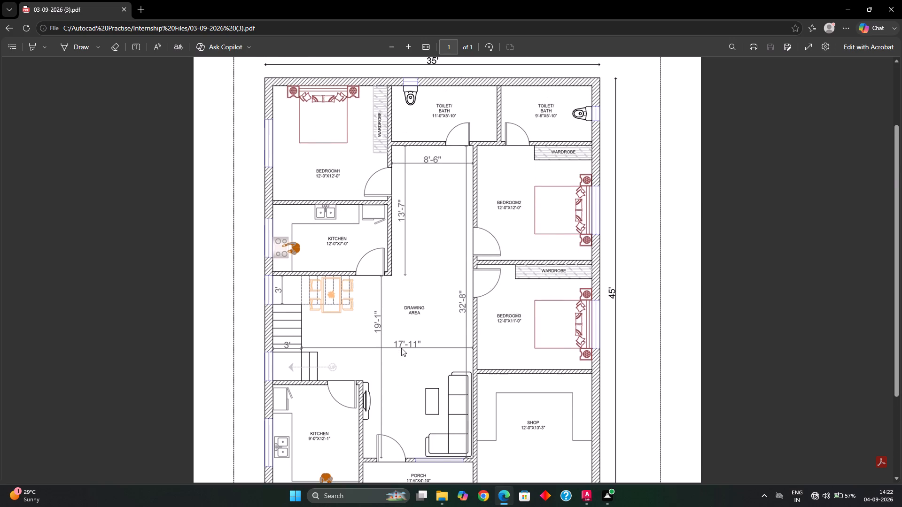
scroll(401, 348, down, 2)
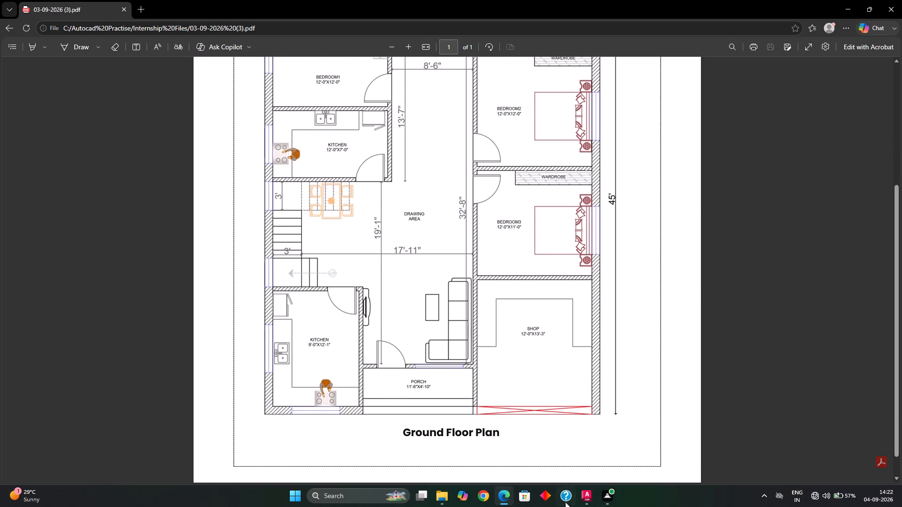
Back in AutoCAD, copy the BEDROOM 3 label and paste it into the unlabelled porch space below the entrance door.
click(592, 499)
middle_drag(455, 406, 459, 398)
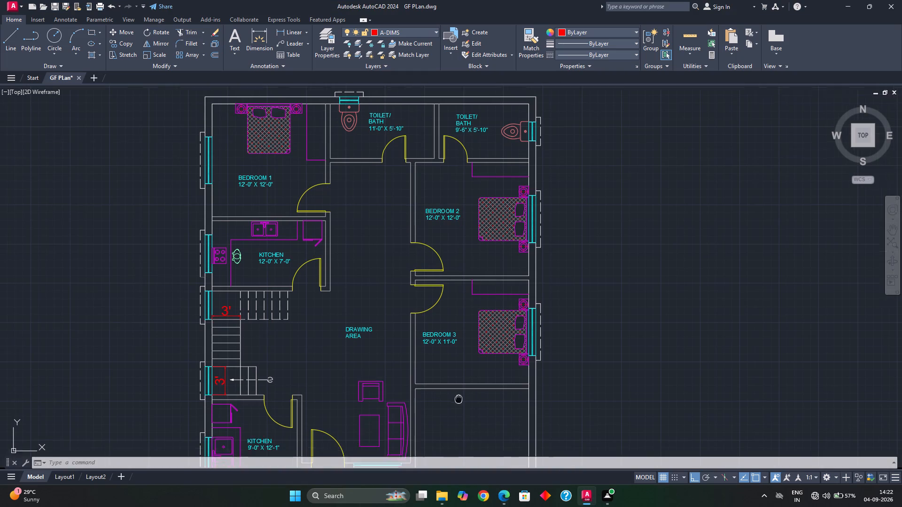
middle_drag(459, 398, 486, 347)
middle_drag(482, 361, 486, 280)
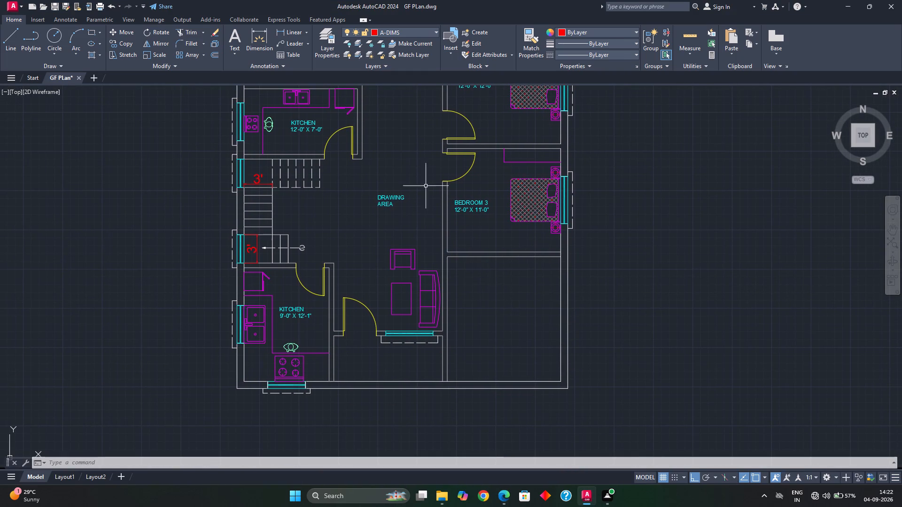
click(387, 202)
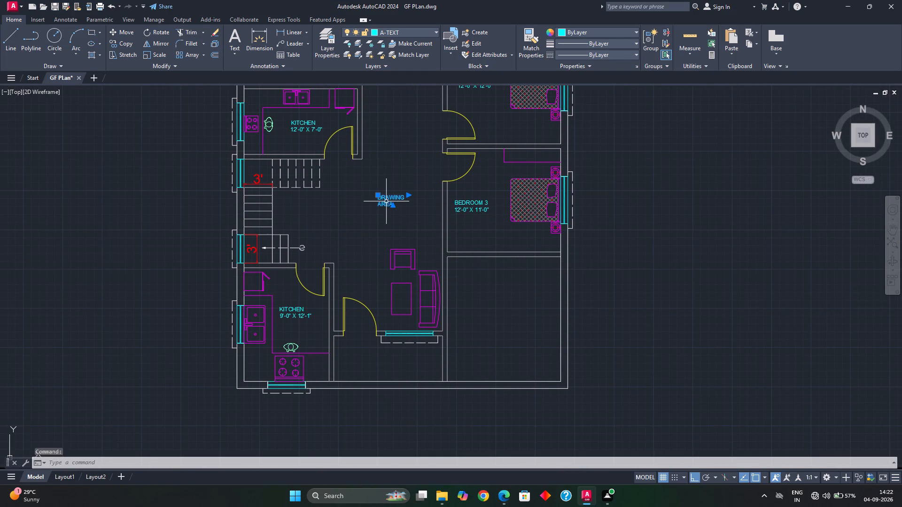
key(Escape)
click(479, 210)
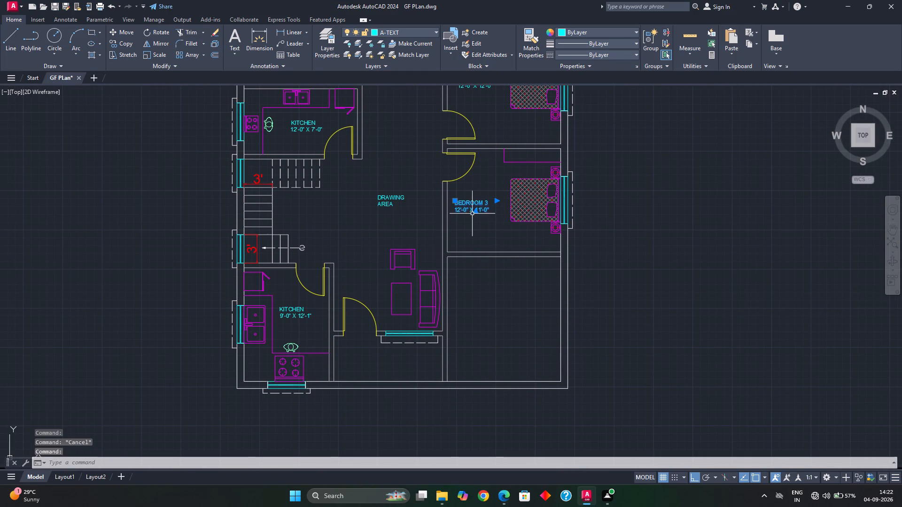
key(ctrl+c)
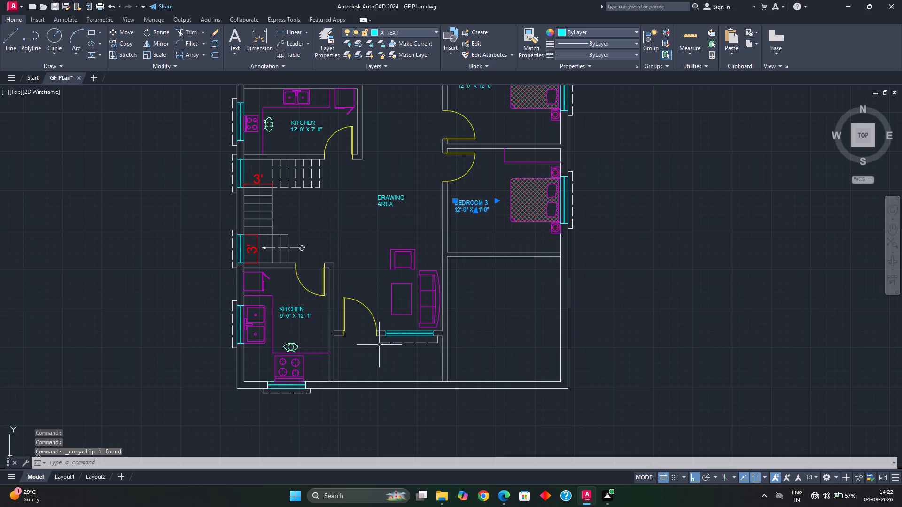
key(ctrl+v)
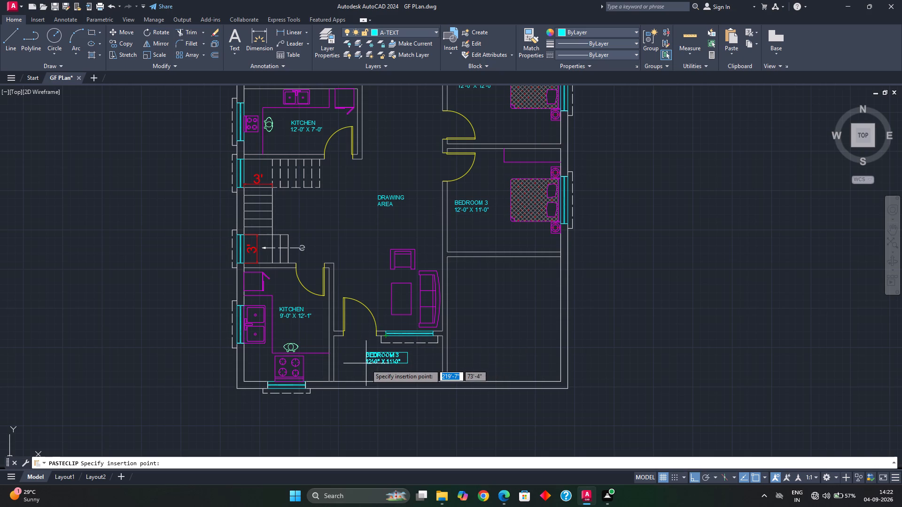
click(366, 364)
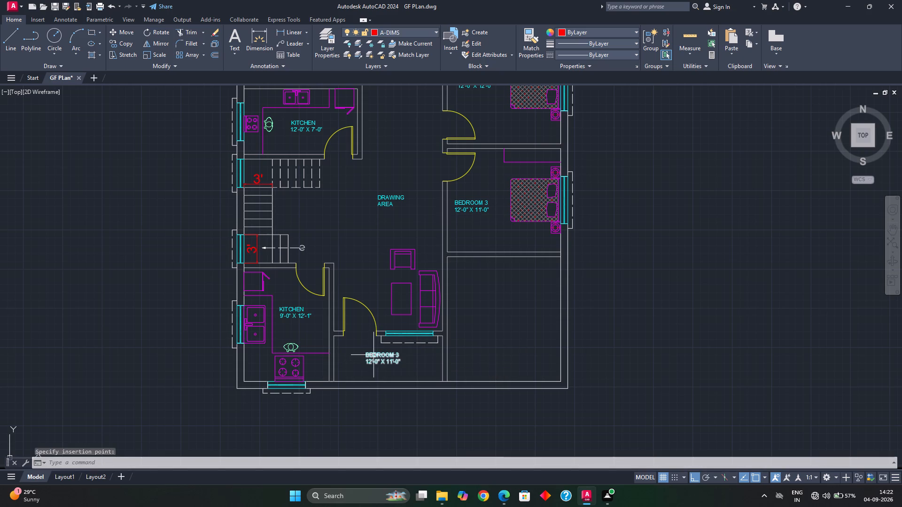
Change the room name in the copied label below the entrance door to PORCH.
double_click(375, 355)
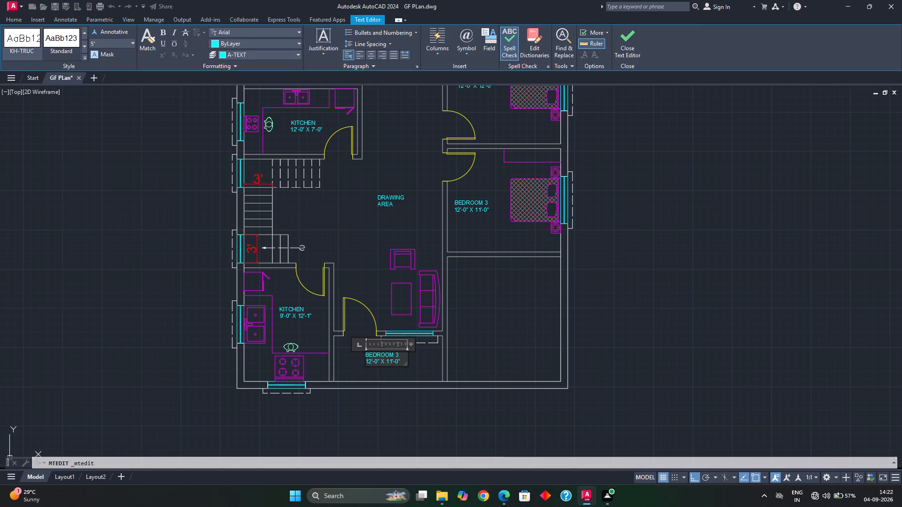
click(399, 353)
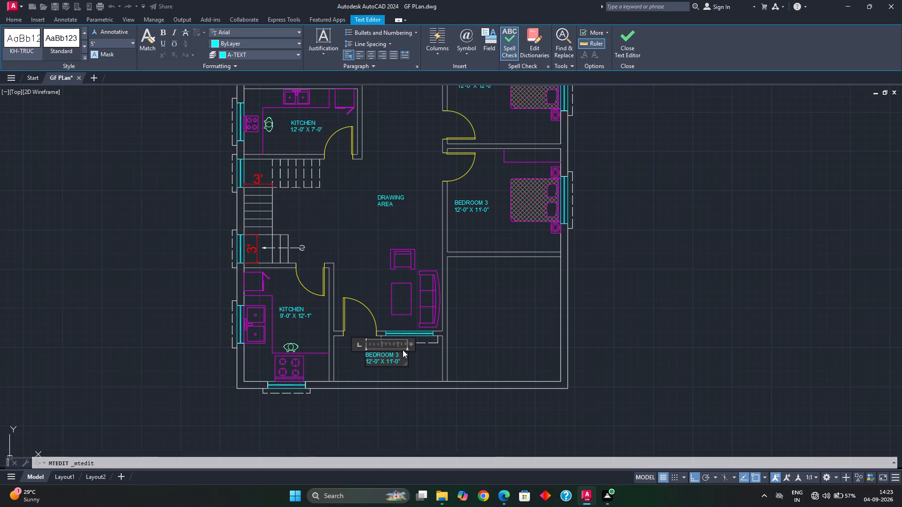
key(BackSpace)
key(BackSpace)
key(BackSpace)
key(BackSpace)
key(BackSpace)
key(BackSpace)
key(BackSpace)
key(BackSpace)
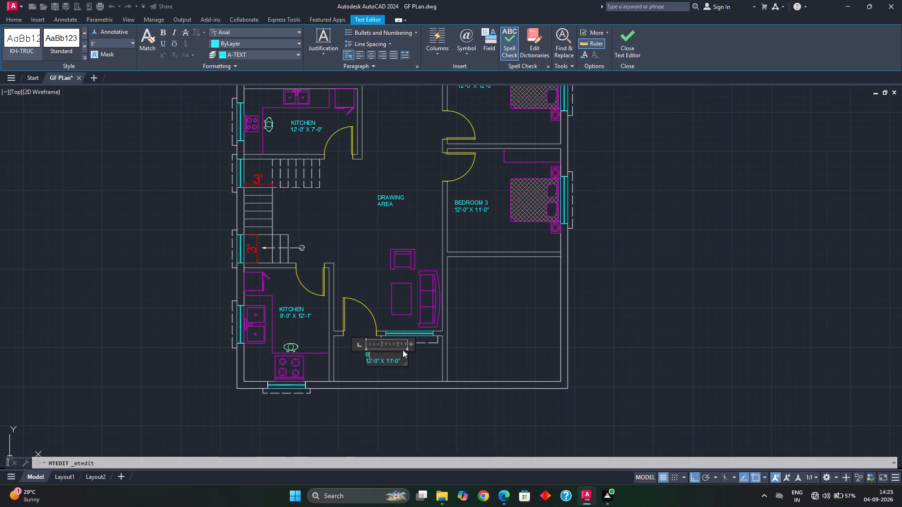
key(BackSpace)
key(p)
key(r)
text(CA)
key(BackSpace)
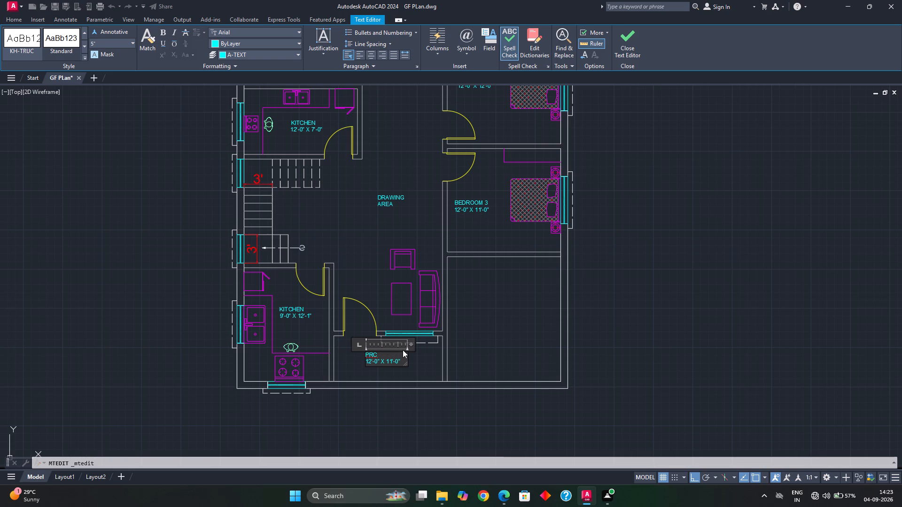
key(BackSpace)
key(BackSpace)
text(ORCH)
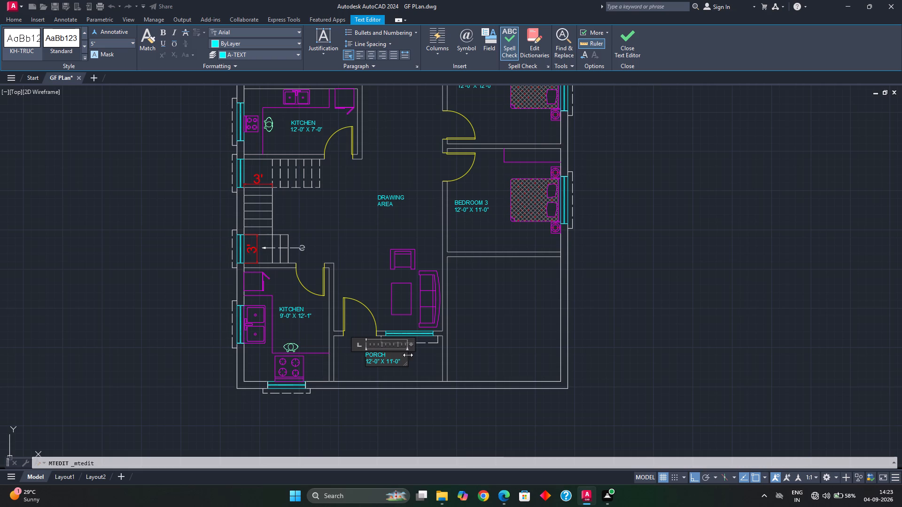
click(416, 359)
Measure the width and depth of the porch with the quick measure tool.
click(692, 39)
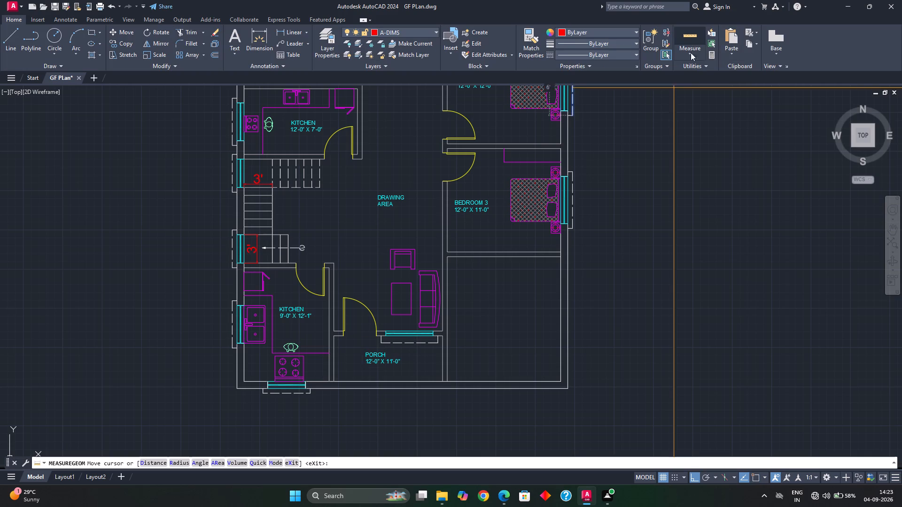
middle_drag(413, 362, 420, 327)
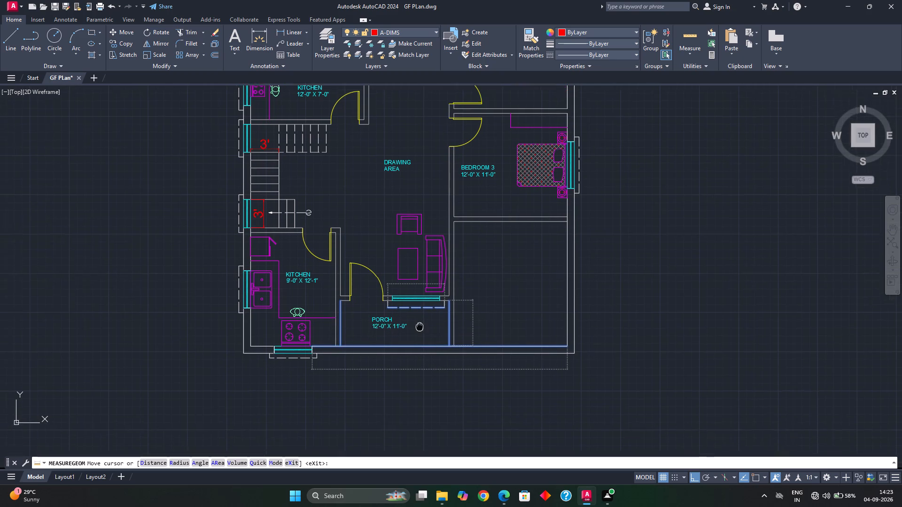
middle_drag(420, 327, 430, 297)
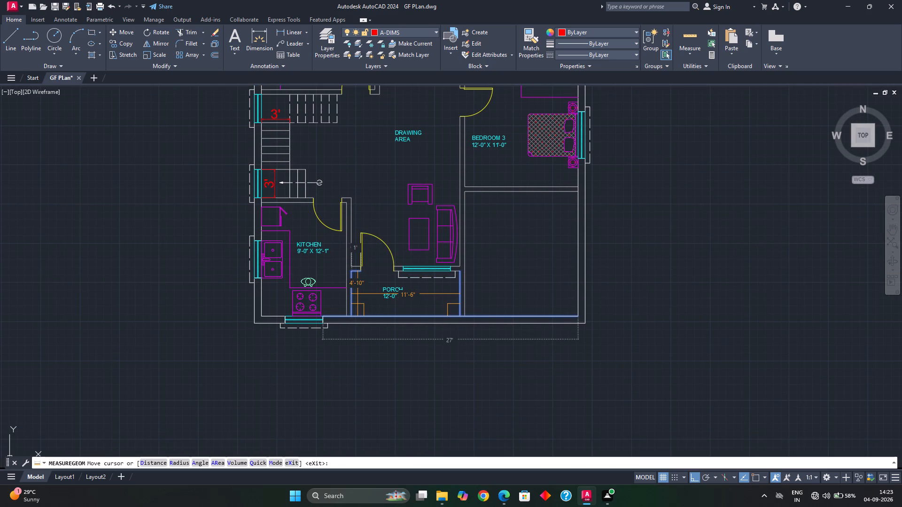
key(Escape)
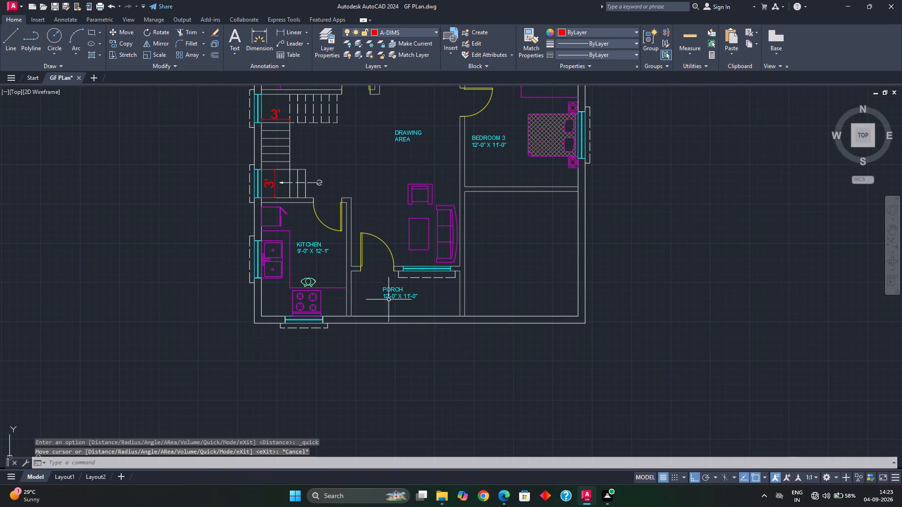
Change the size line in the PORCH label to 11'-6" X 4'-10".
double_click(392, 297)
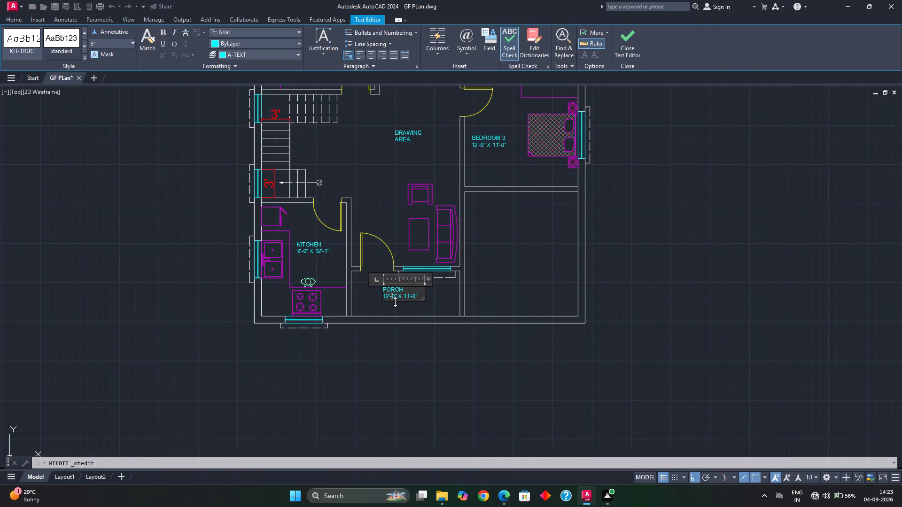
key(Right)
key(BackSpace)
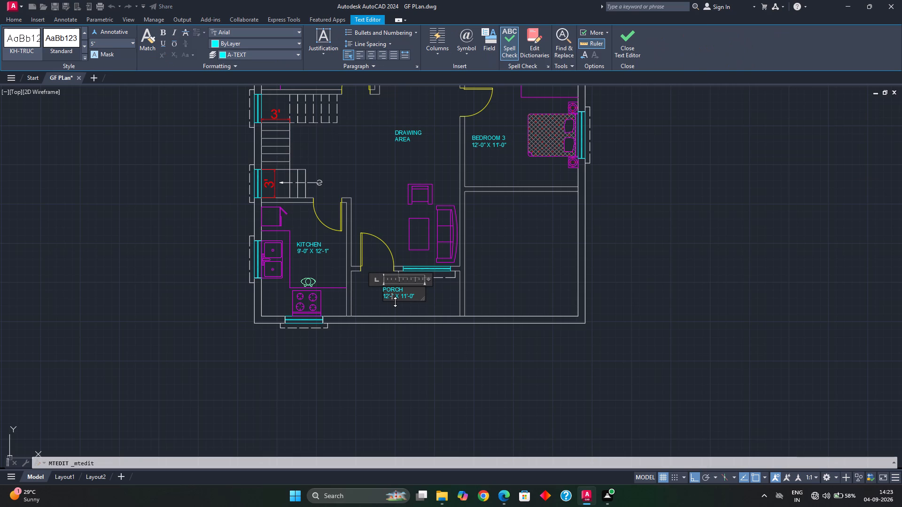
key(6)
key(Left)
key(Left)
key(Left)
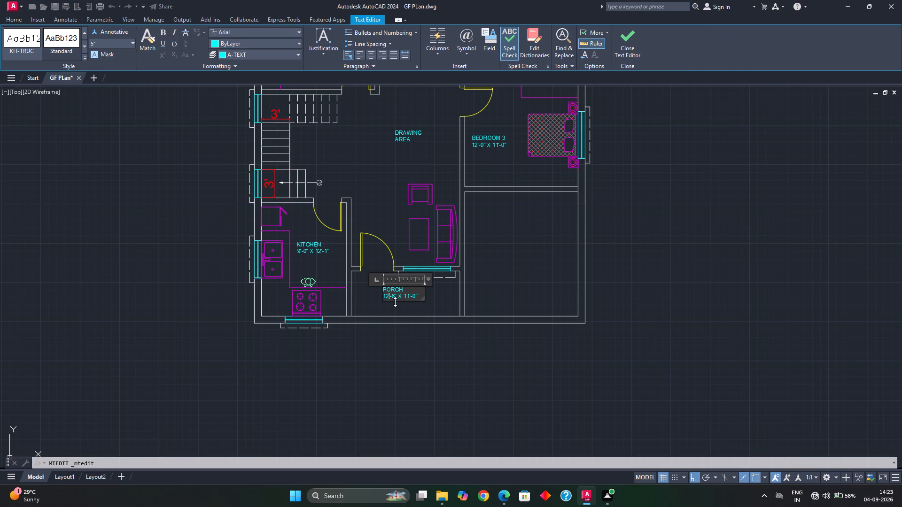
key(BackSpace)
key(1)
key(Right)
key(Right)
key(Right)
key(Right)
key(Right)
key(Right)
key(Right)
key(Right)
key(Right)
key(BackSpace)
key(BackSpace)
key(4)
key(Right)
key(Right)
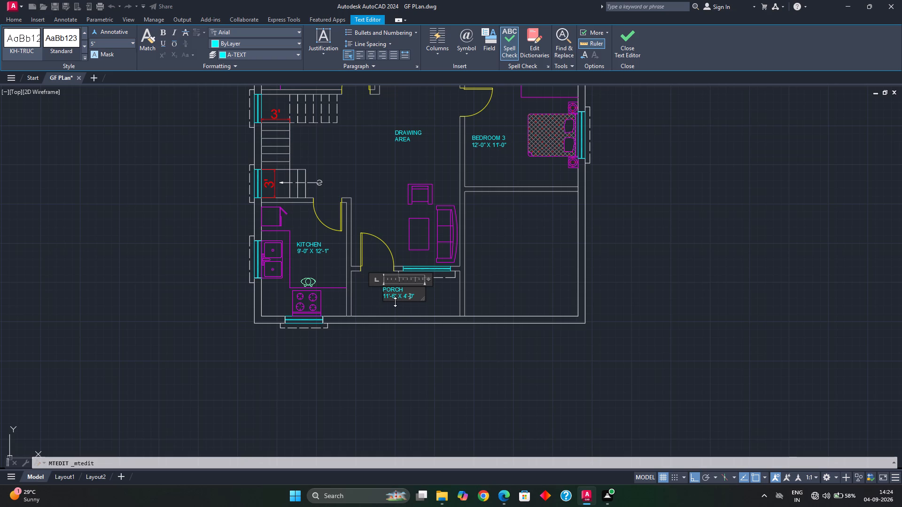
key(1)
click(403, 303)
key(Escape)
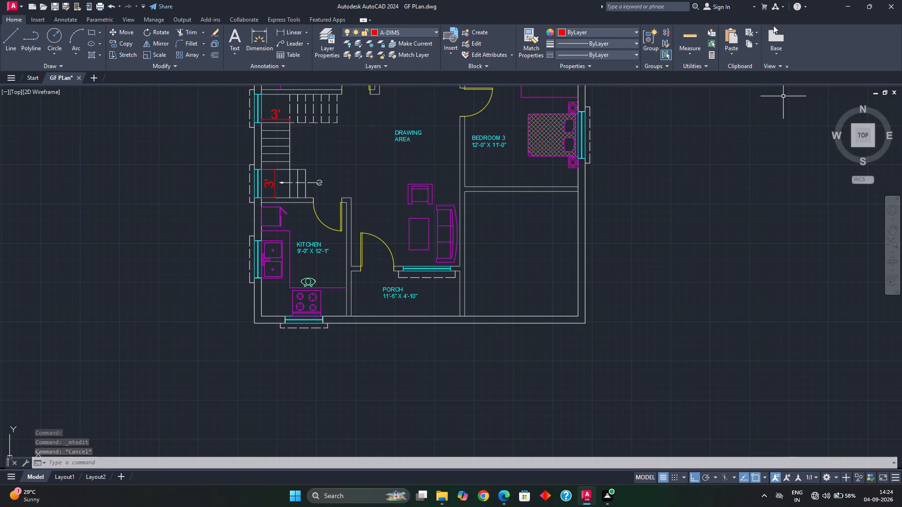
Measure the width and depth of the unlabelled room below BEDROOM 3 with the quick measure tool.
click(692, 39)
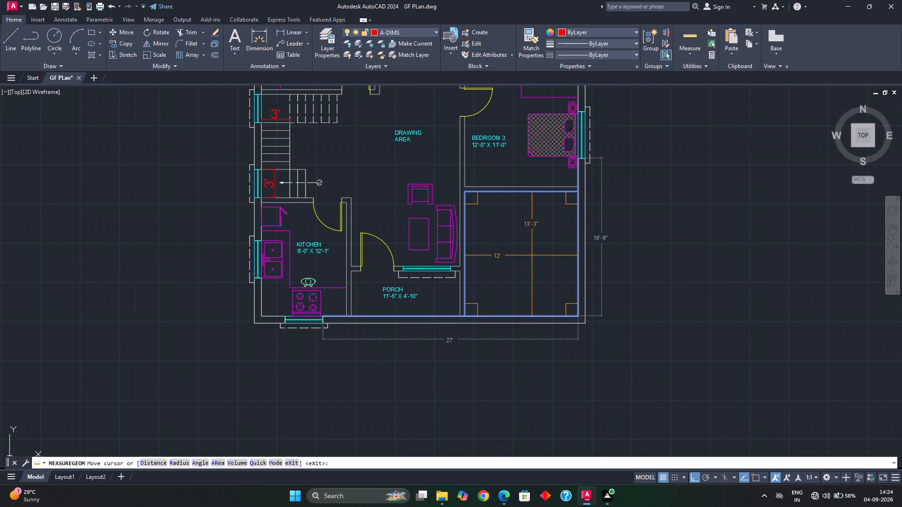
key(Escape)
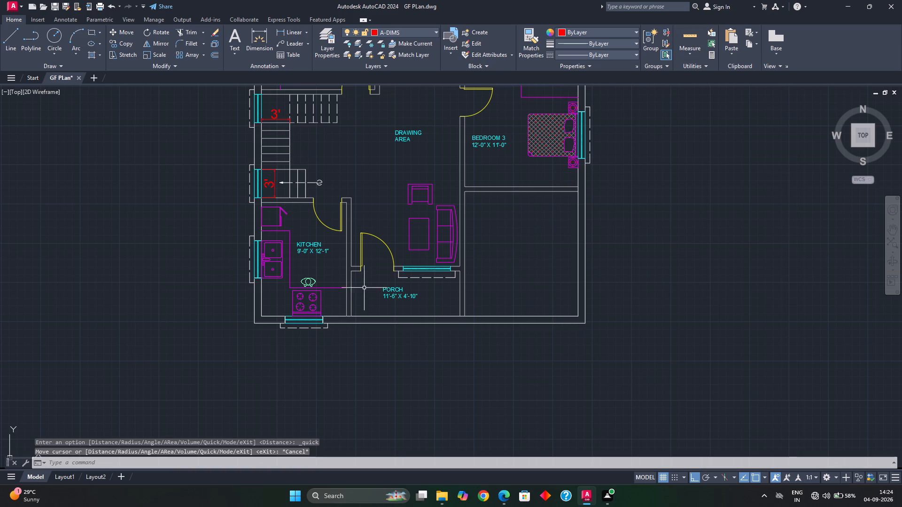
Copy the PORCH label and paste it into the middle of the unlabelled room below BEDROOM 3.
click(394, 292)
key(ctrl+c)
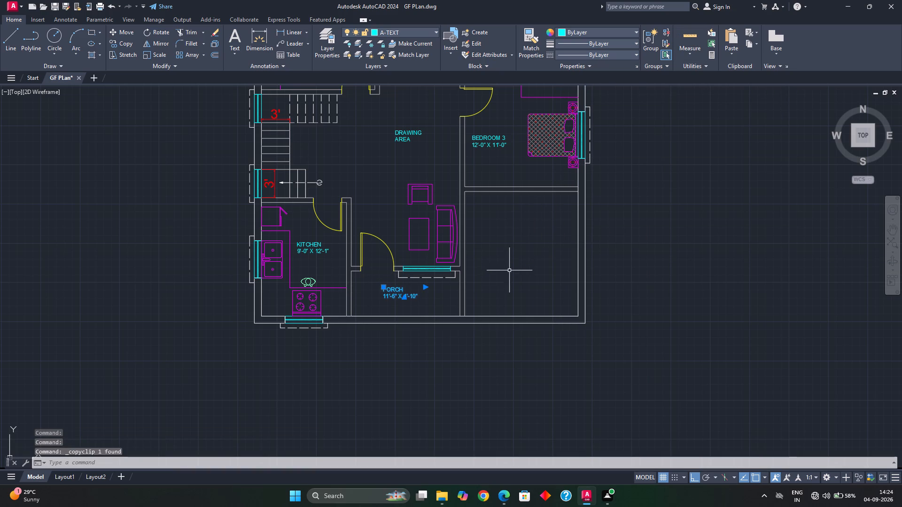
key(ctrl+v)
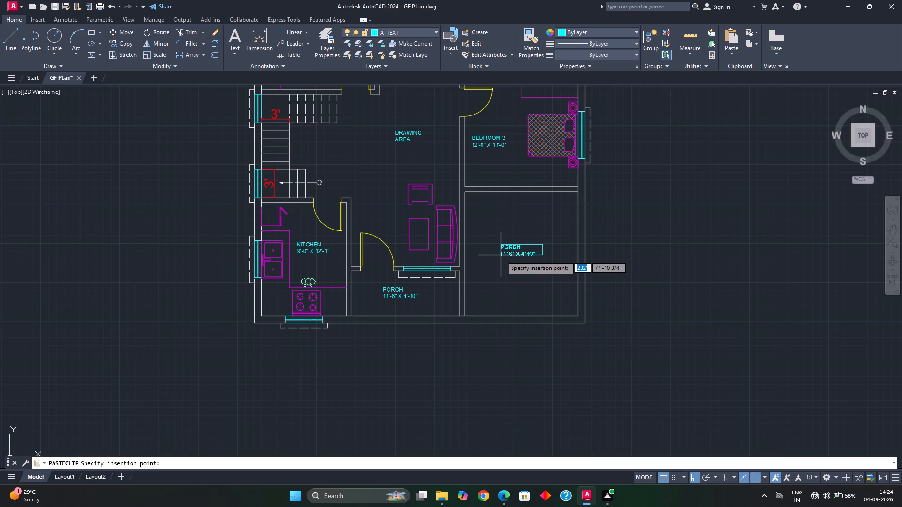
click(501, 256)
key(Escape)
Change the room name in the copied label below BEDROOM 3 to SHOP.
double_click(504, 249)
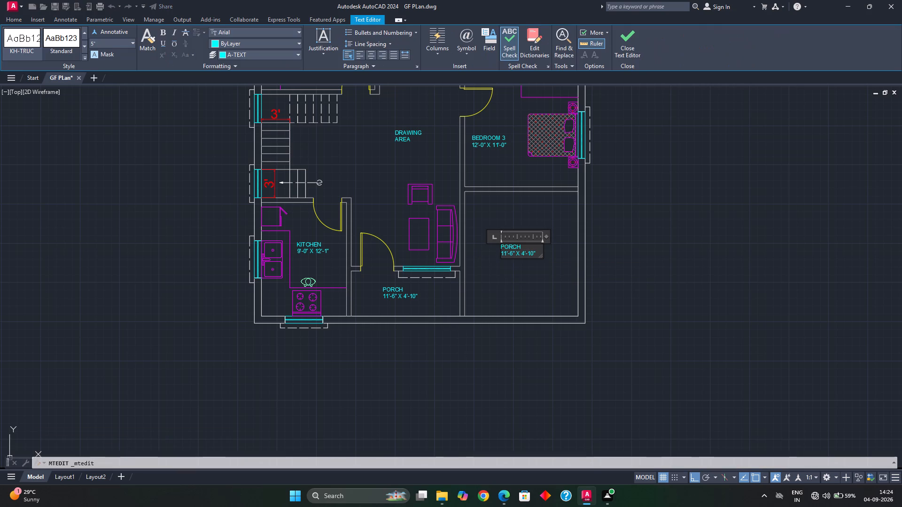
click(528, 250)
key(BackSpace)
key(BackSpace)
key(BackSpace)
key(BackSpace)
key(BackSpace)
key(BackSpace)
key(s)
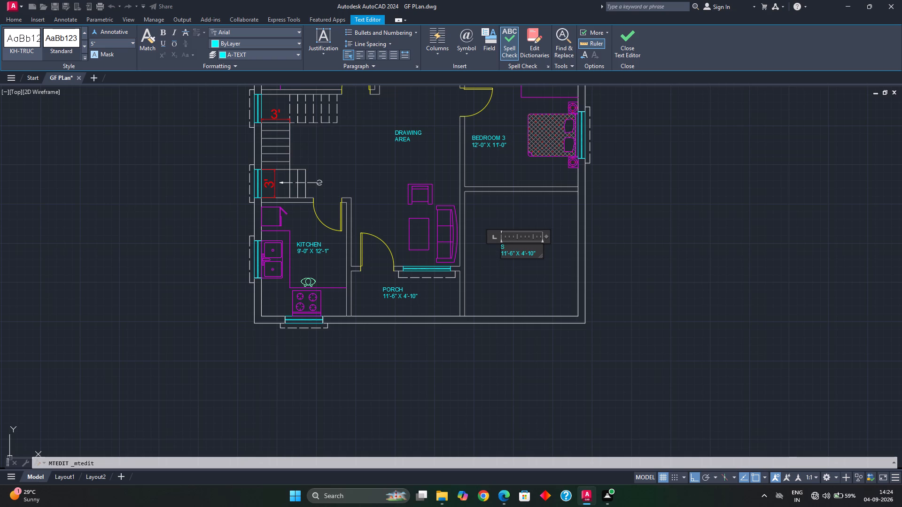
text(HOP)
Change the size line in the SHOP label to 12'-0" X 13'-3".
key(Down)
key(Left)
key(Left)
key(BackSpace)
key(0)
key(Left)
key(Left)
key(Left)
key(BackSpace)
key(2)
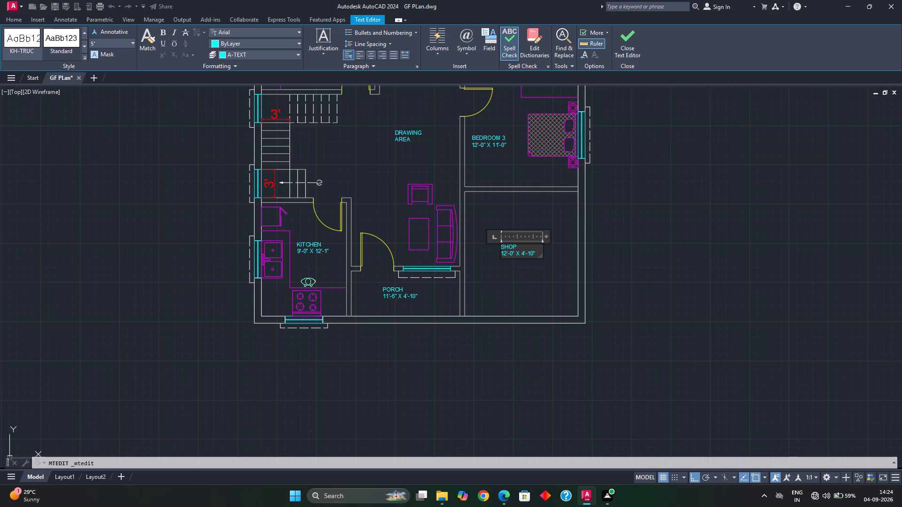
key(Right)
key(Right)
key(Right)
key(Right)
key(Right)
key(Right)
key(Right)
key(Right)
key(BackSpace)
text(13)
key(Right)
key(Right)
key(Right)
key(Right)
key(Right)
key(Left)
key(BackSpace)
key(BackSpace)
key(3)
click(526, 274)
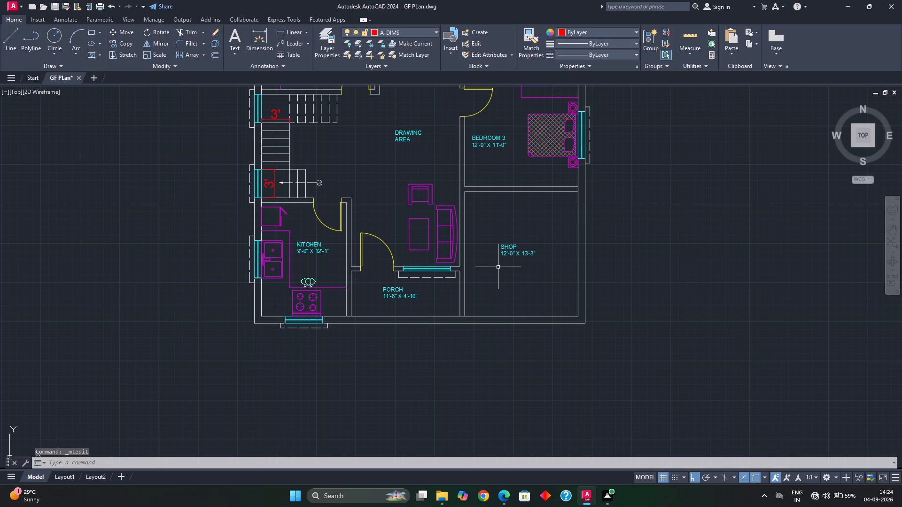
Review the room labels and layout of the plan from the porch and shop up to the toilets.
middle_drag(505, 240, 507, 275)
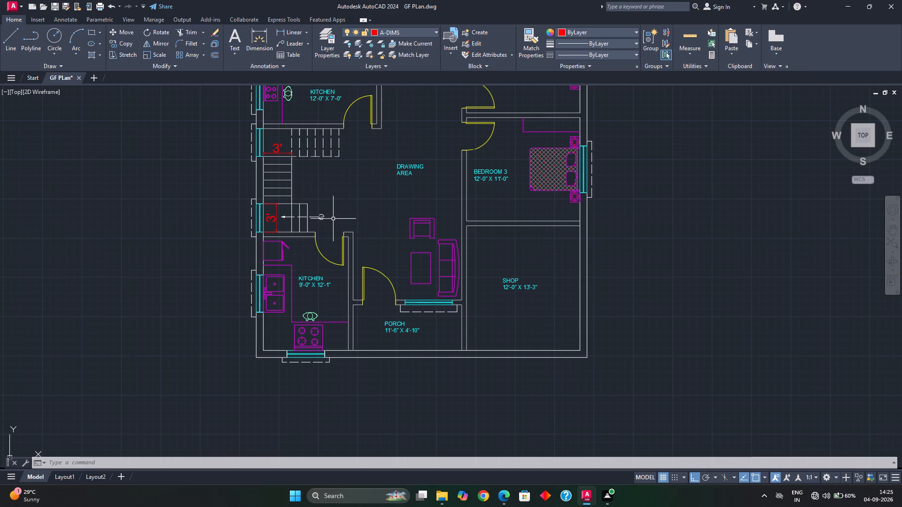
middle_drag(424, 253, 425, 300)
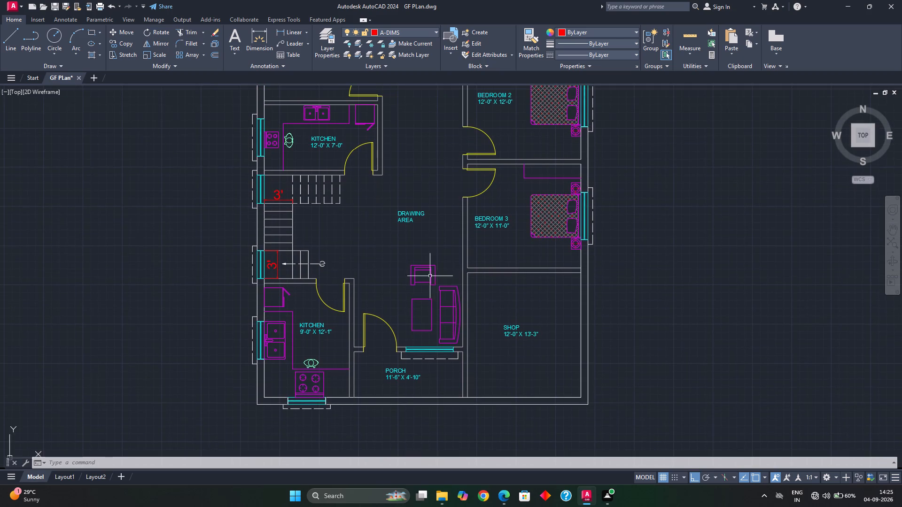
middle_drag(433, 258, 432, 287)
middle_drag(427, 251, 429, 295)
middle_drag(437, 247, 436, 255)
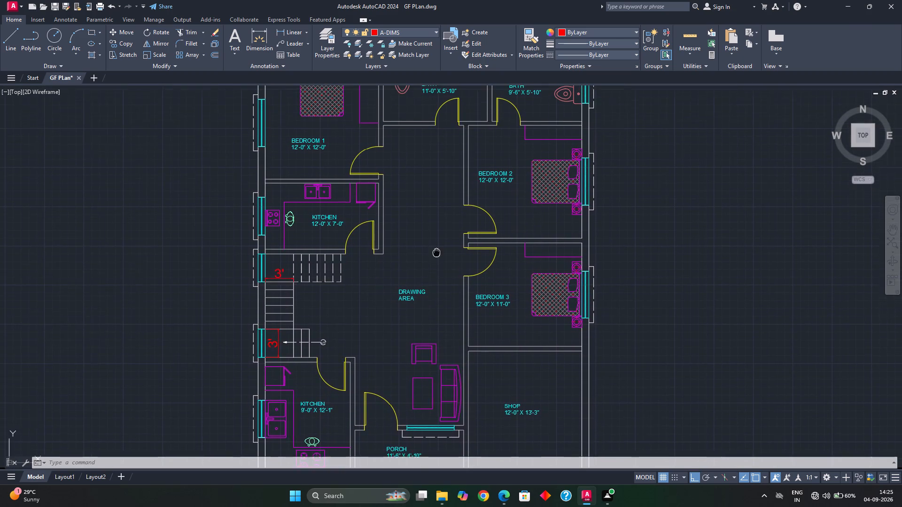
middle_drag(436, 255, 438, 300)
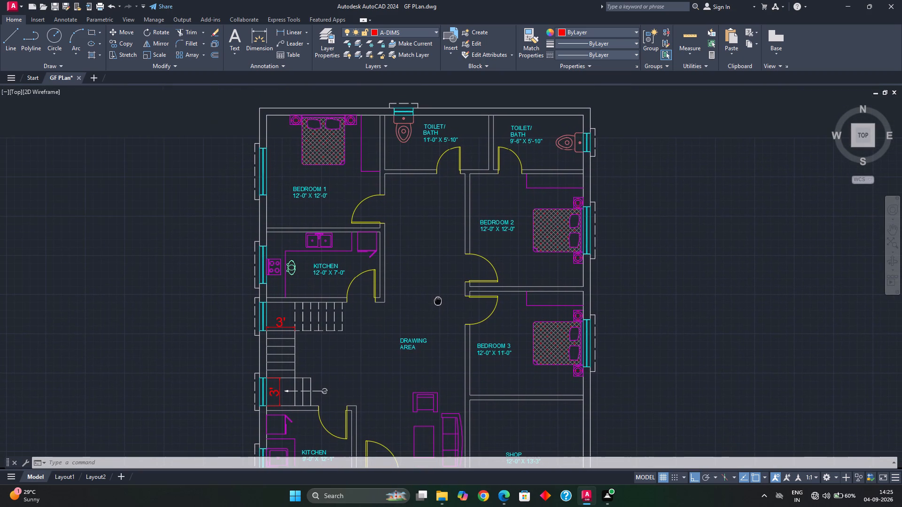
middle_drag(438, 300, 438, 300)
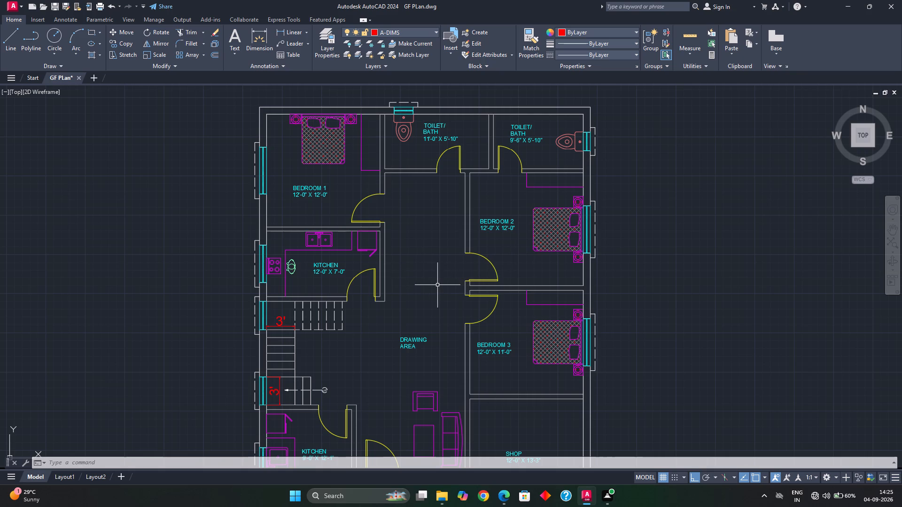
Copy the horizontal WARDROBE label from the ground floor plan's BEDROOM 3 and paste it into the second plan's BEDROOM 3 wardrobe.
scroll(328, 299, down, 1)
middle_drag(328, 300, 435, 273)
click(126, 281)
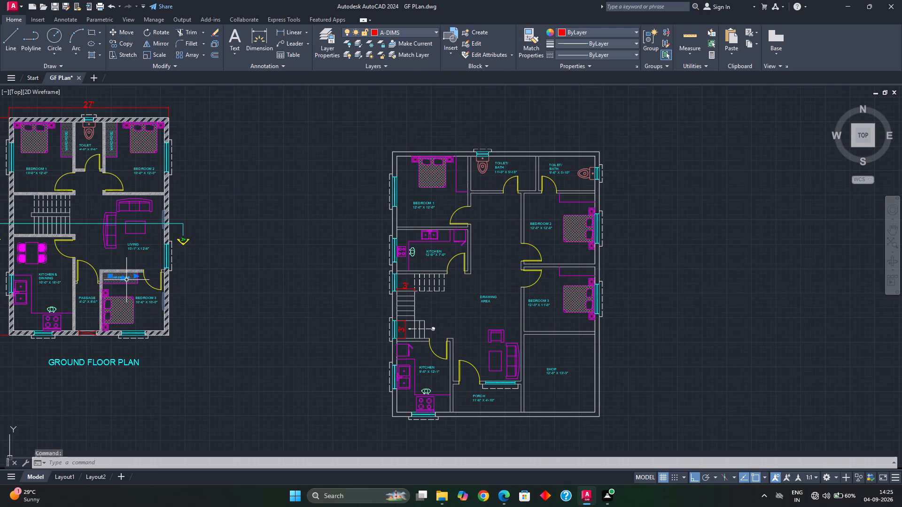
scroll(126, 281, up, 2)
key(Escape)
click(135, 285)
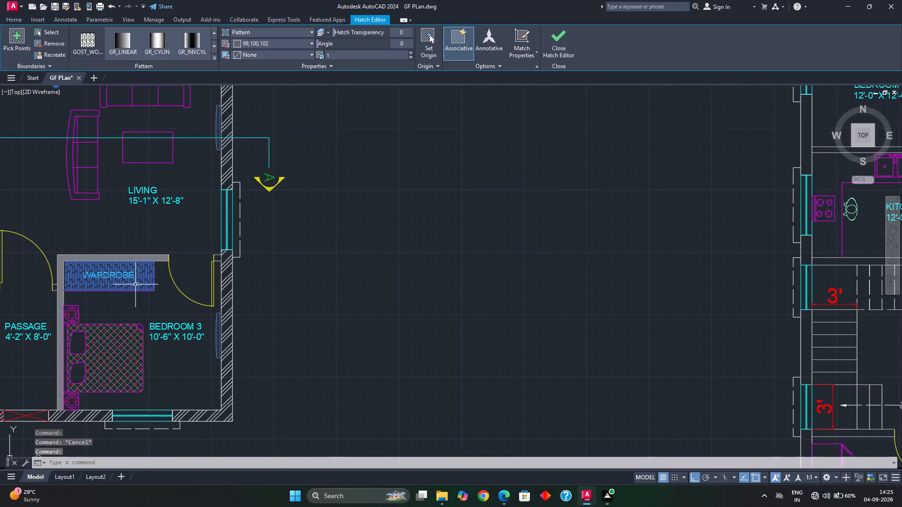
scroll(165, 293, down, 1)
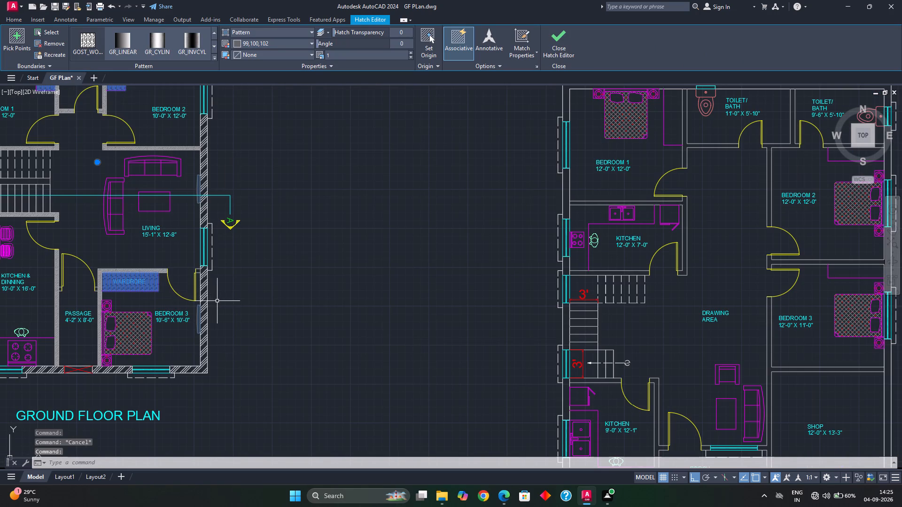
key(Escape)
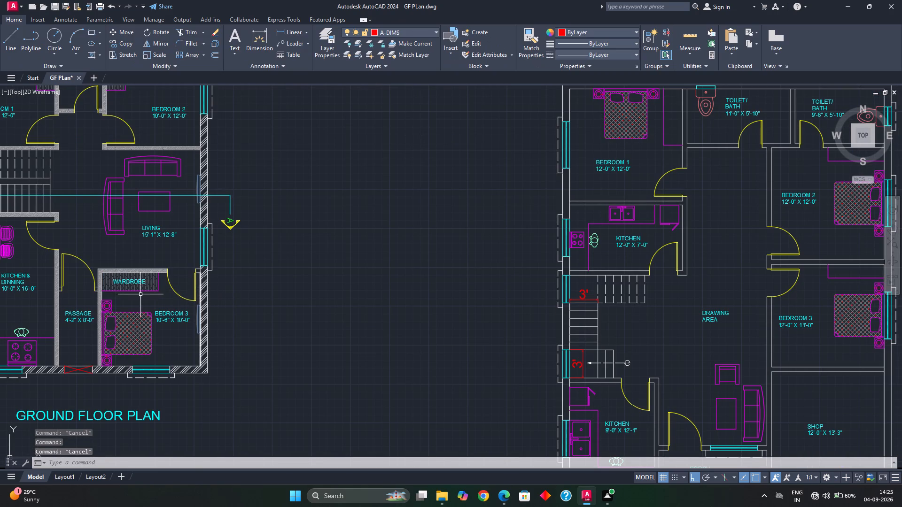
scroll(144, 281, up, 2)
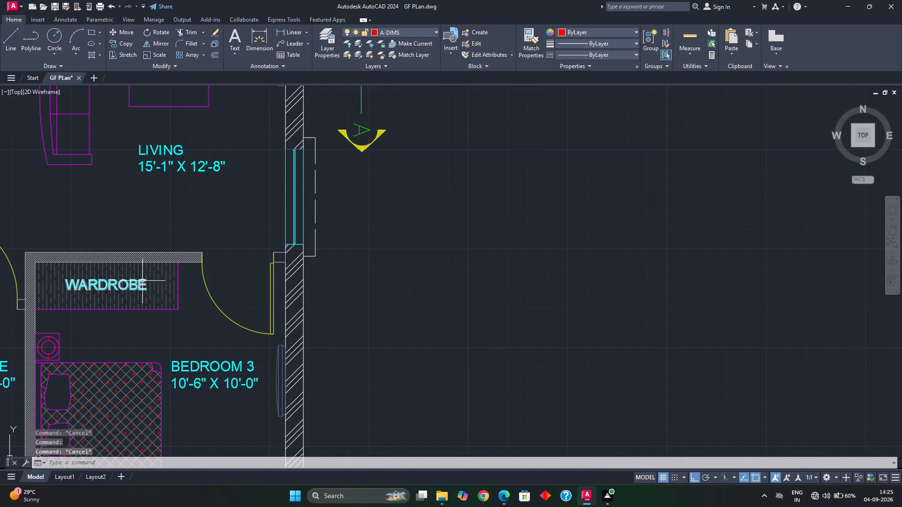
click(142, 282)
key(ctrl+c)
scroll(235, 291, down, 2)
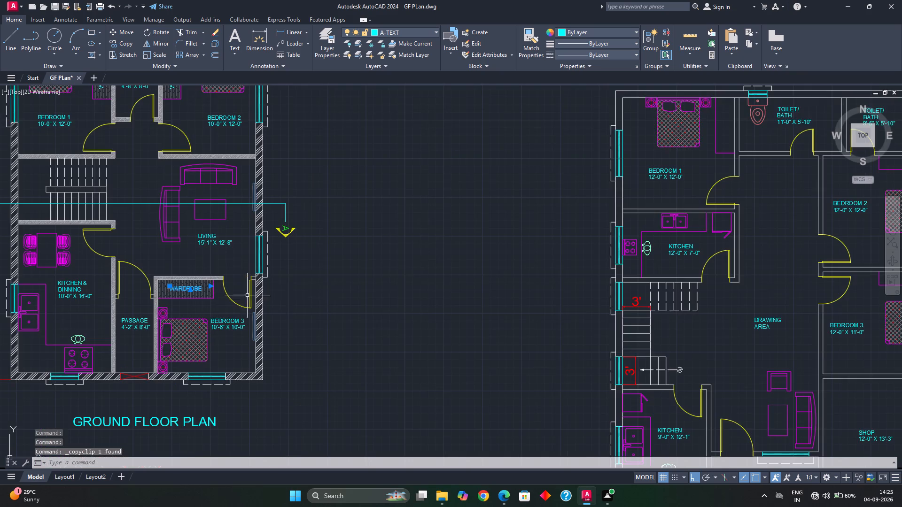
middle_drag(416, 291, 191, 301)
middle_drag(479, 303, 337, 313)
middle_drag(456, 321, 369, 316)
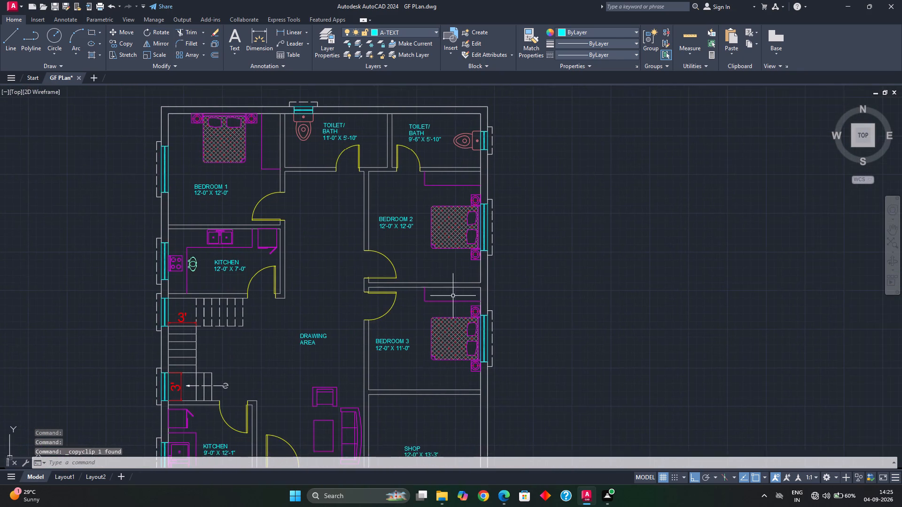
scroll(467, 296, up, 3)
key(ctrl+v)
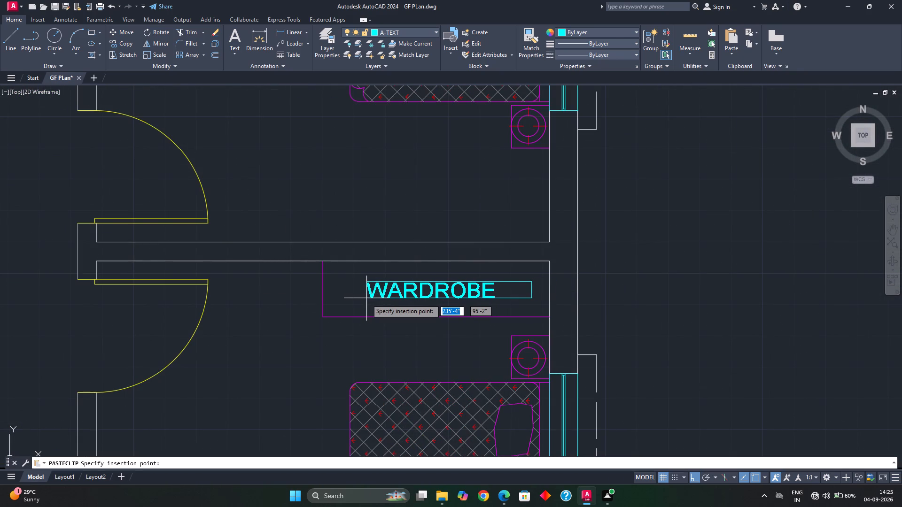
click(366, 299)
scroll(420, 299, down, 3)
middle_drag(400, 277, 403, 283)
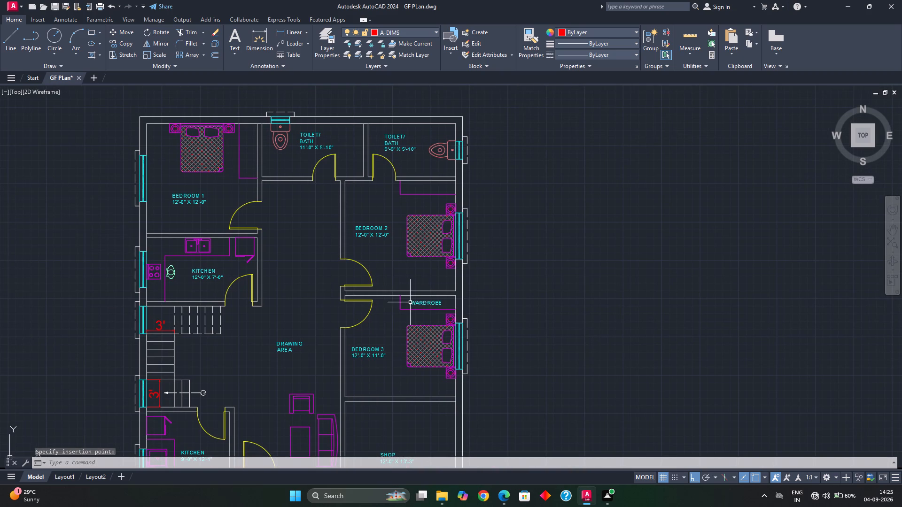
Paste another copy of the horizontal WARDROBE label into the BEDROOM 2 wardrobe of the second plan.
click(412, 305)
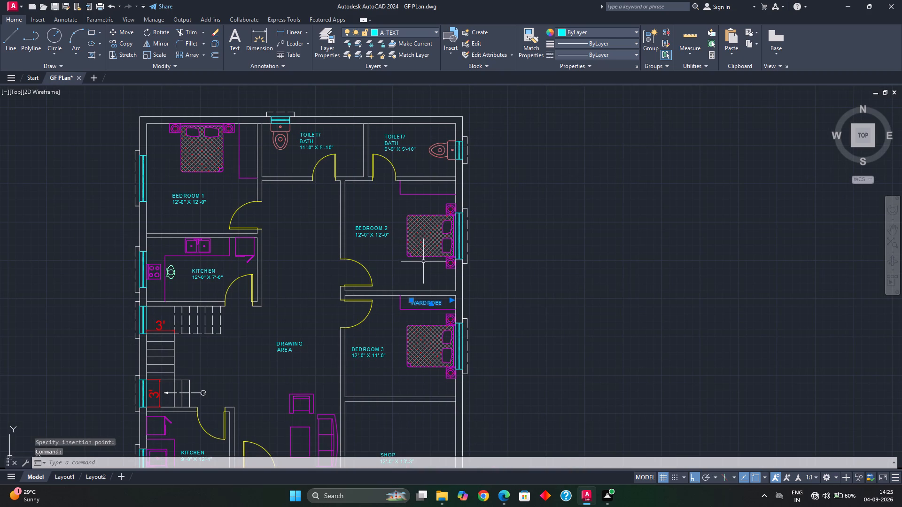
key(Escape)
middle_drag(414, 238, 400, 305)
scroll(402, 281, up, 2)
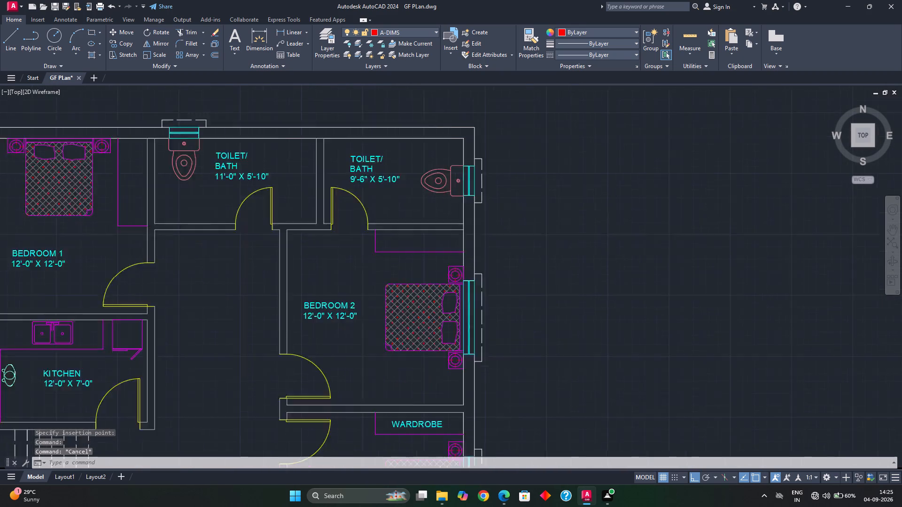
middle_drag(402, 280, 392, 305)
key(ctrl+v)
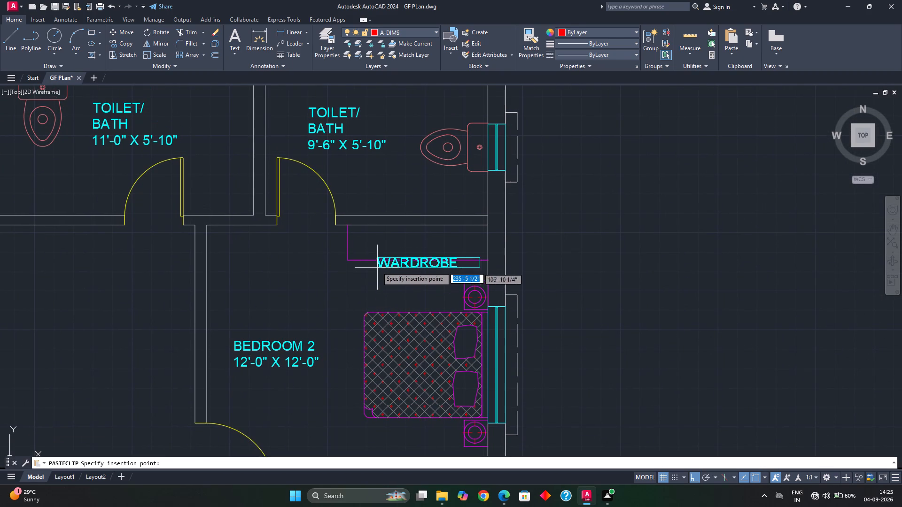
click(375, 249)
scroll(400, 277, down, 1)
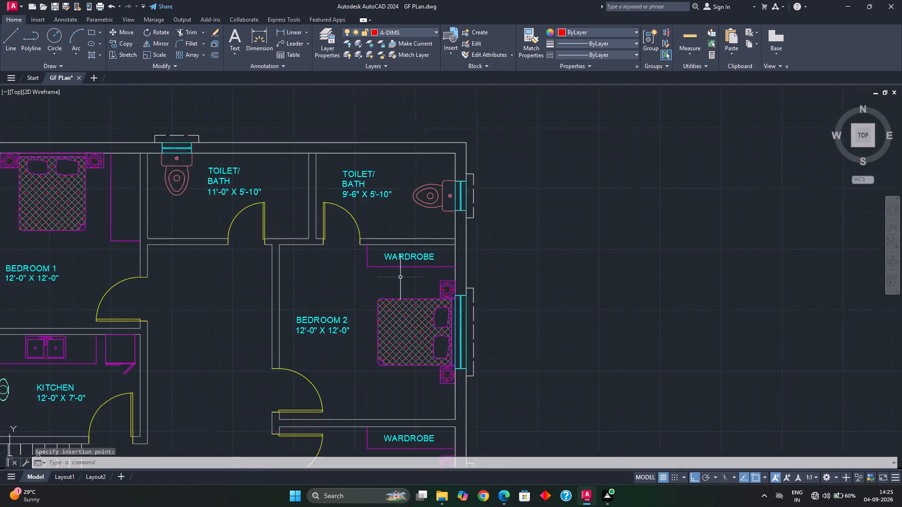
Copy the vertical WARDROBE label from the ground floor plan's BEDROOM 2 and paste it into the second plan's BEDROOM 1 wardrobe.
scroll(400, 278, down, 1)
middle_drag(372, 285, 387, 275)
middle_drag(373, 280, 412, 256)
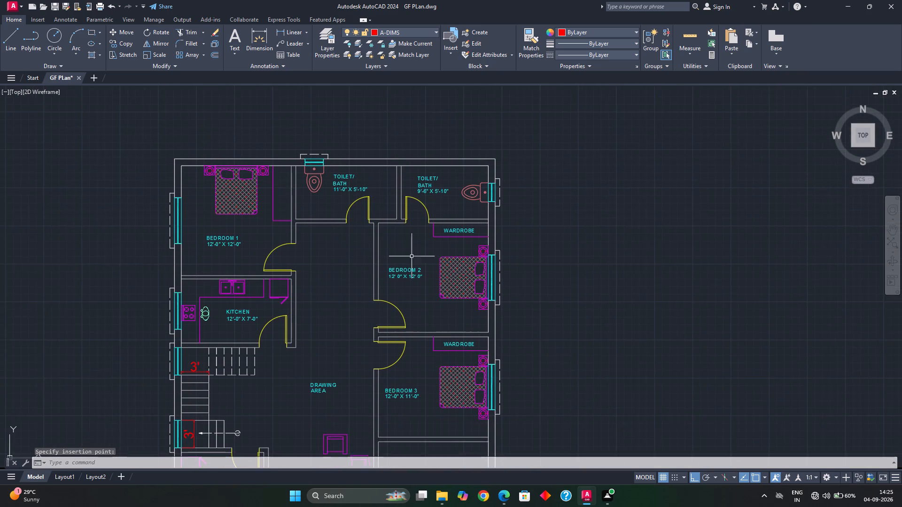
middle_drag(333, 289, 399, 261)
scroll(379, 278, down, 1)
middle_drag(326, 286, 396, 262)
middle_drag(271, 282, 290, 285)
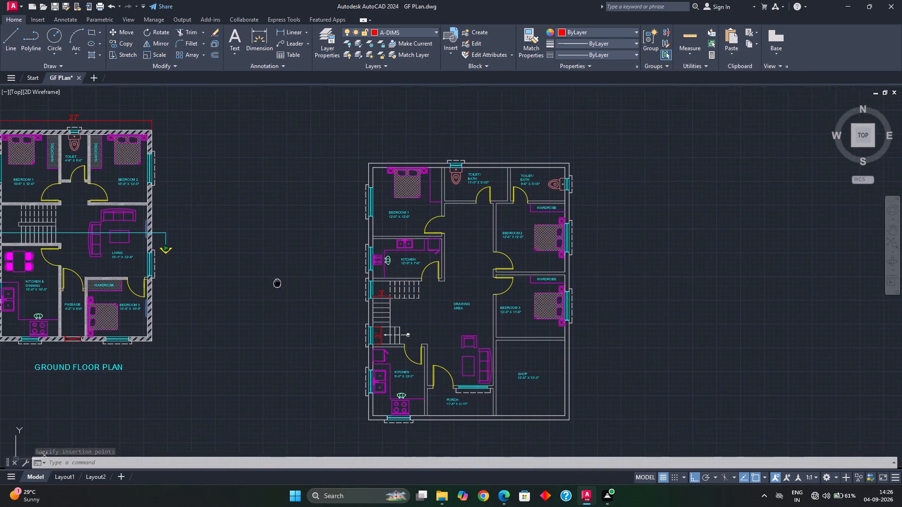
middle_drag(290, 285, 401, 316)
middle_drag(315, 278, 405, 327)
scroll(322, 256, up, 2)
scroll(273, 210, up, 1)
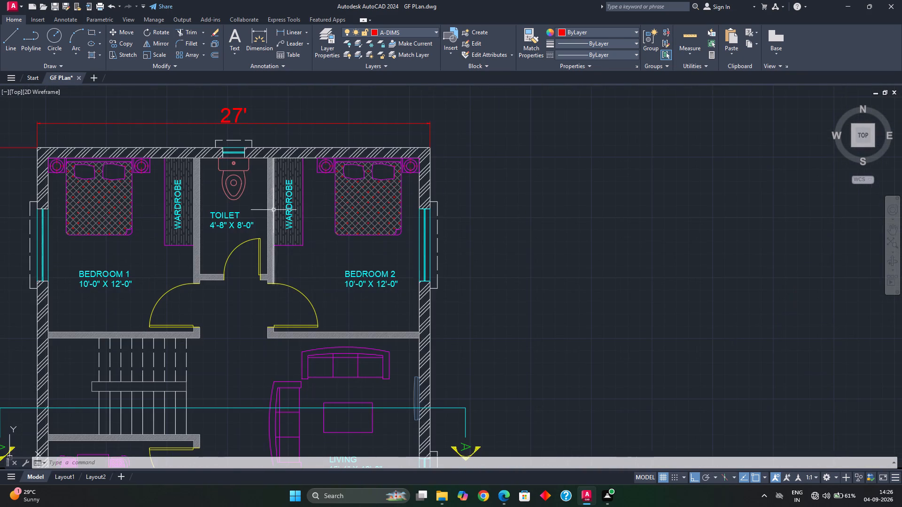
scroll(273, 210, up, 1)
click(311, 250)
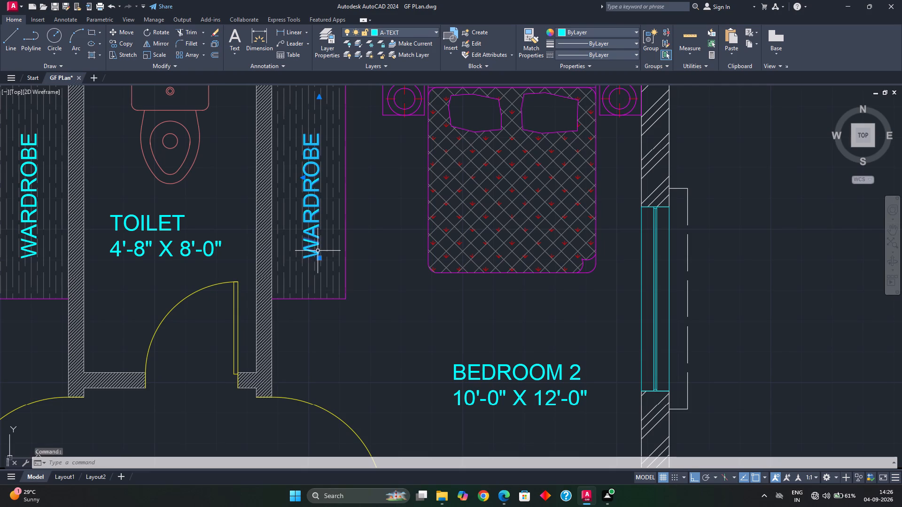
key(ctrl+c)
scroll(319, 254, down, 2)
scroll(517, 307, down, 1)
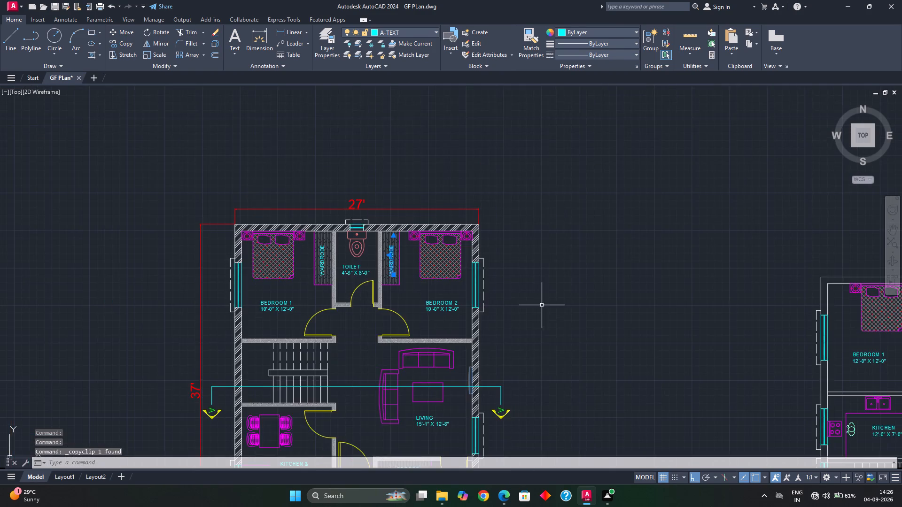
middle_drag(559, 306, 366, 321)
middle_drag(517, 314, 456, 314)
middle_drag(473, 334, 428, 269)
middle_drag(561, 304, 434, 296)
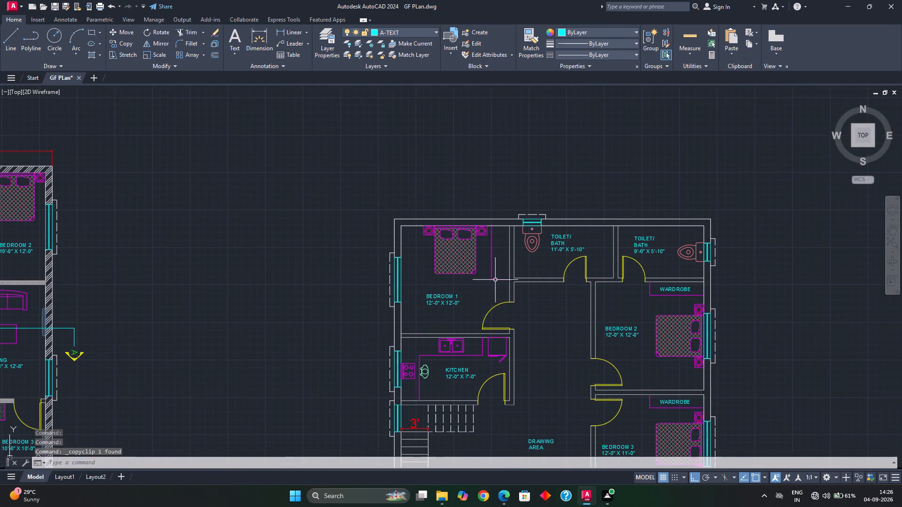
scroll(491, 273, up, 4)
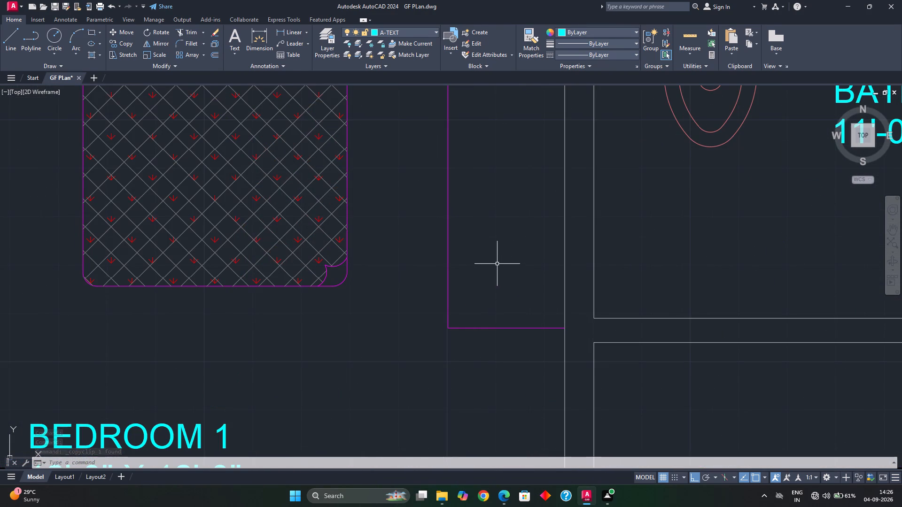
key(ctrl+v)
scroll(497, 264, down, 2)
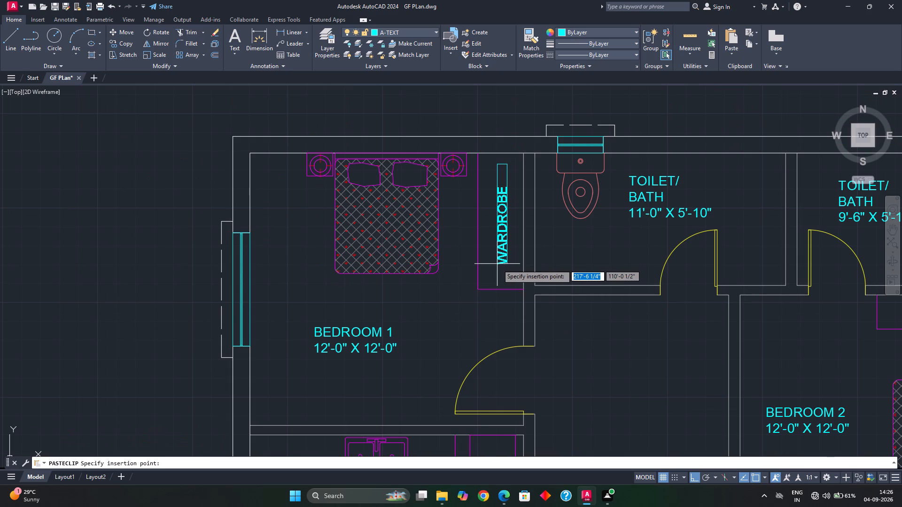
click(498, 264)
scroll(522, 277, down, 2)
middle_drag(534, 298, 524, 269)
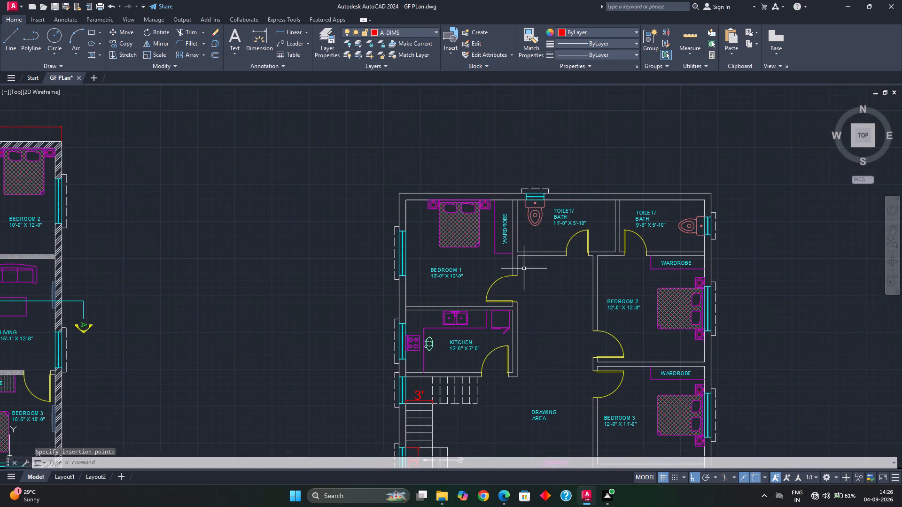
Compare the second plan with the ground floor plan and inspect the hatch used on the ground floor wardrobes.
middle_drag(548, 293, 541, 275)
middle_drag(542, 291, 534, 268)
middle_click(532, 286)
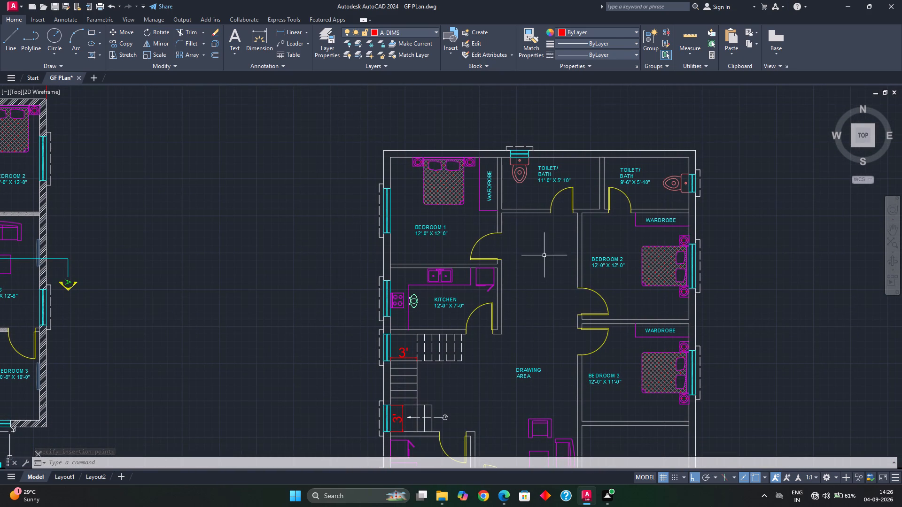
scroll(537, 253, down, 1)
scroll(536, 254, up, 1)
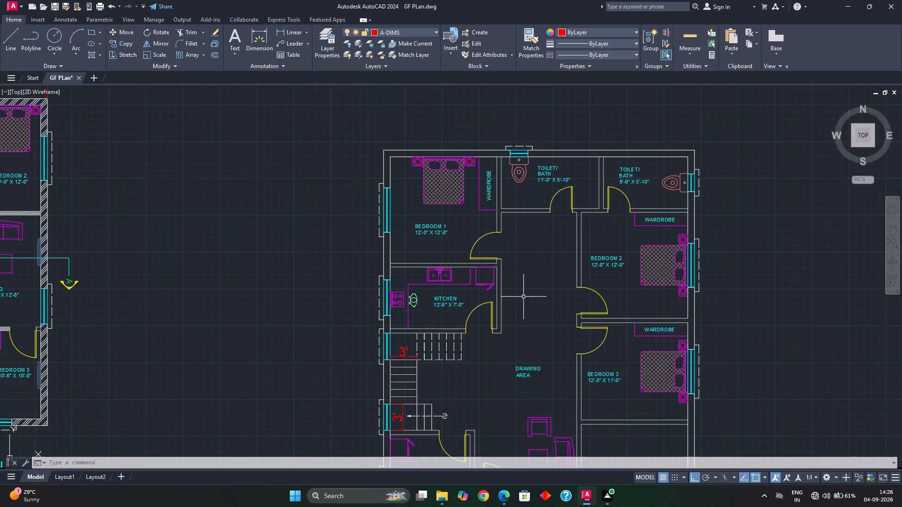
scroll(509, 328, down, 1)
middle_drag(509, 328, 505, 304)
middle_drag(502, 315, 503, 297)
middle_drag(499, 312, 497, 305)
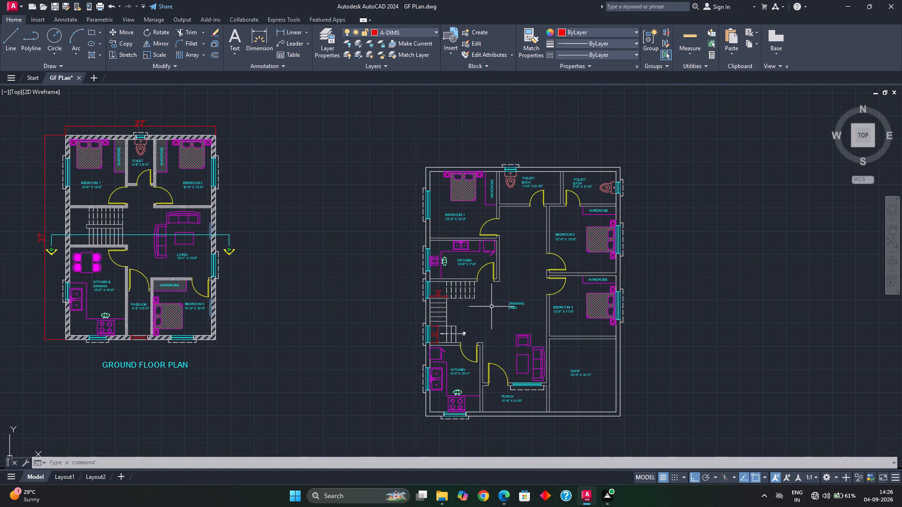
middle_drag(168, 199, 209, 230)
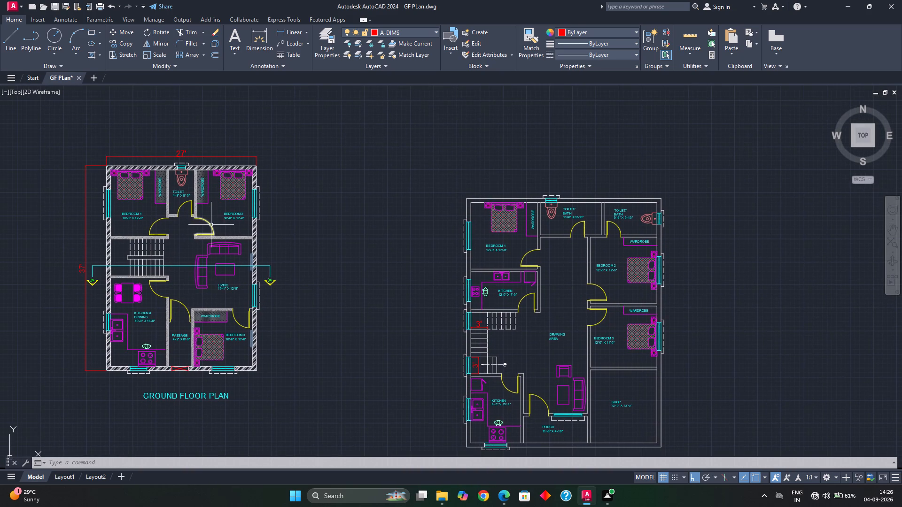
scroll(211, 222, up, 1)
middle_drag(211, 222, 213, 237)
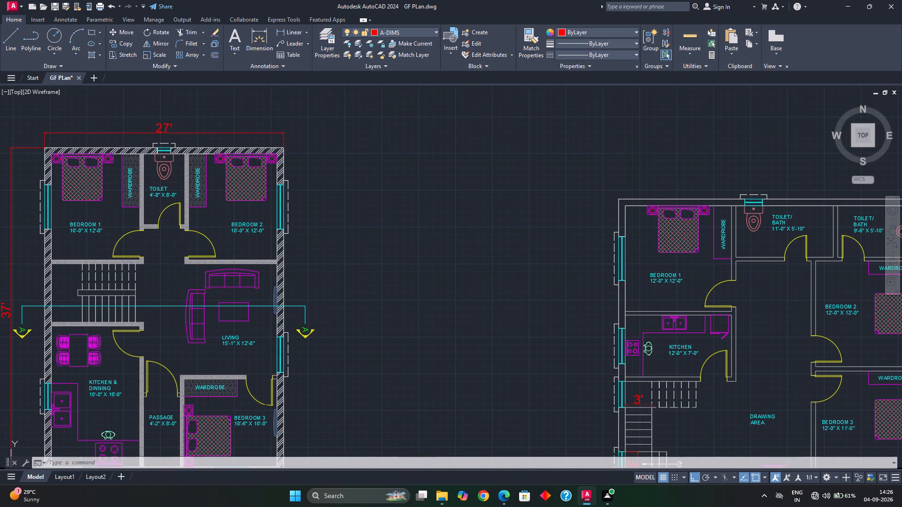
click(195, 202)
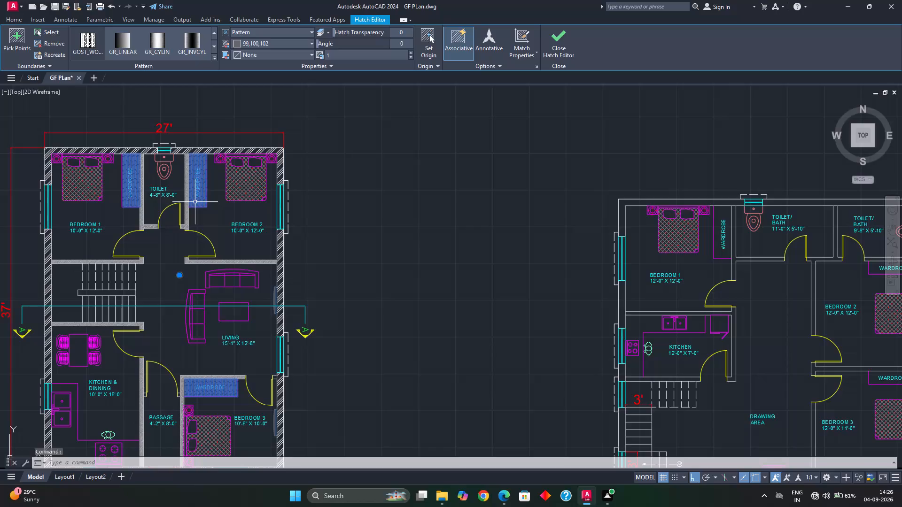
key(Escape)
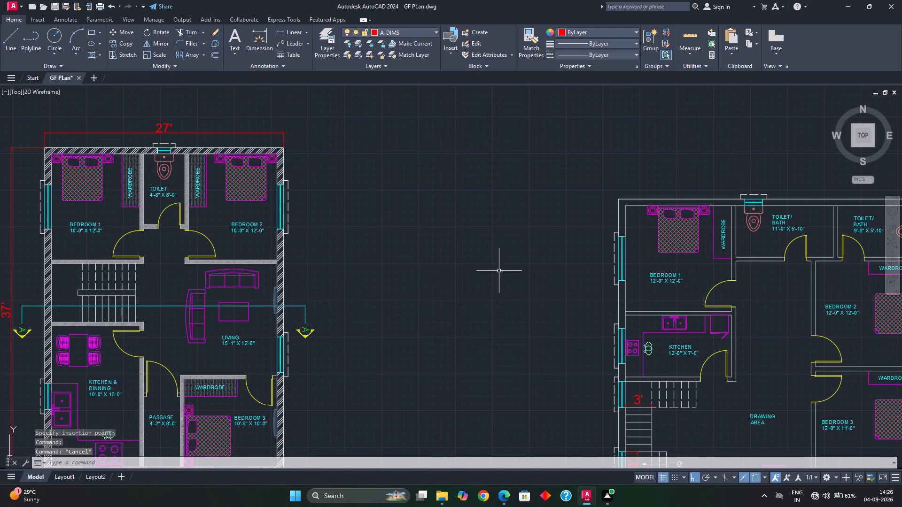
Choose the GOST_WOOD hatch pattern for the second plan's wardrobes, matching the ground floor wardrobes.
middle_drag(500, 266, 334, 252)
middle_drag(519, 263, 452, 262)
scroll(455, 252, up, 1)
middle_drag(456, 252, 402, 263)
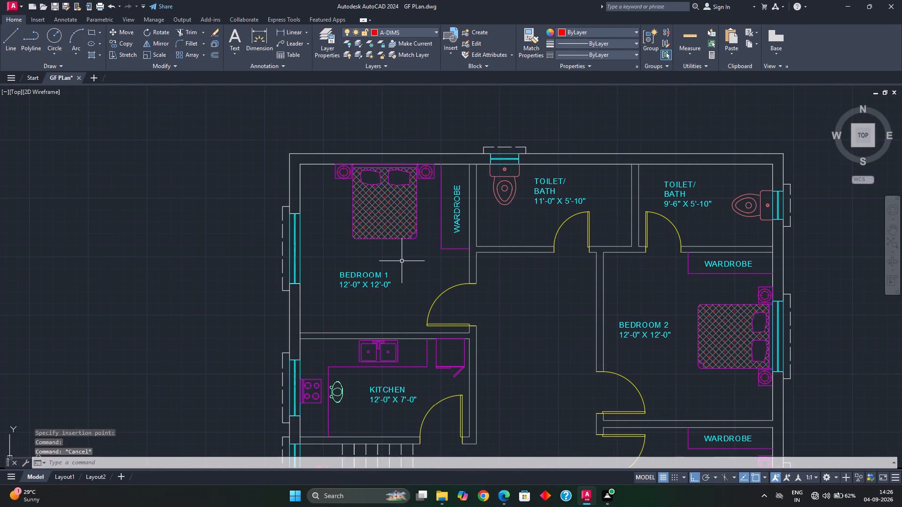
text(H)
key(space)
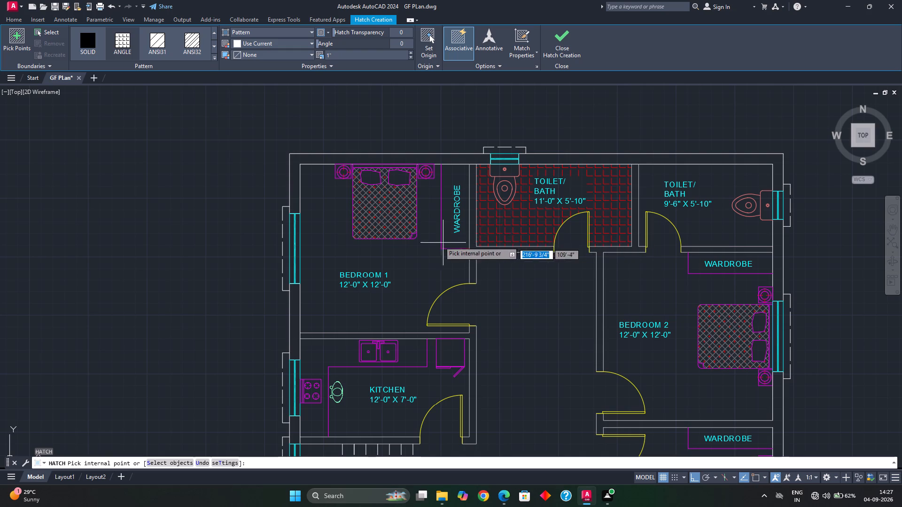
middle_drag(374, 142, 381, 162)
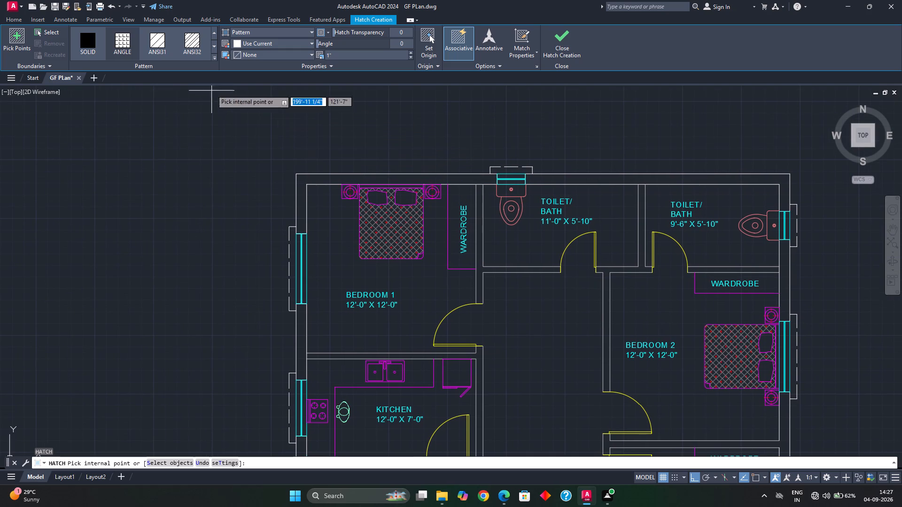
click(214, 56)
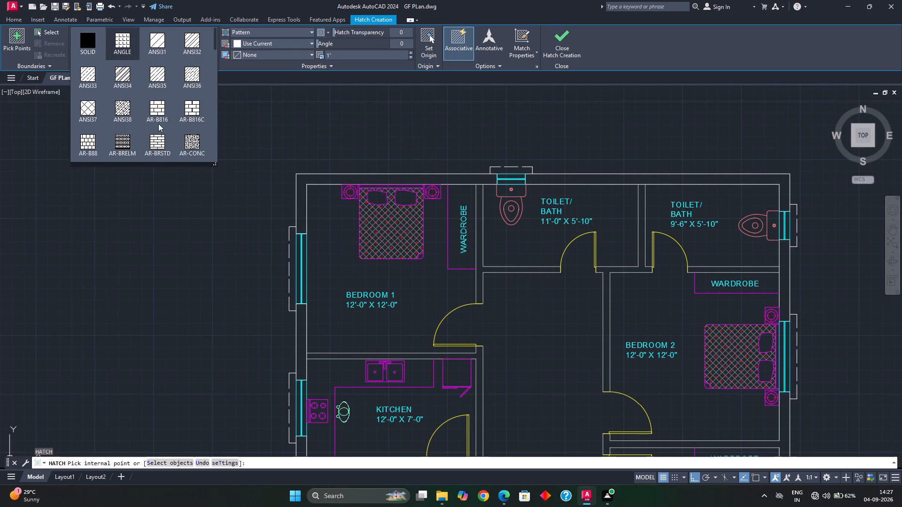
scroll(143, 128, down, 2)
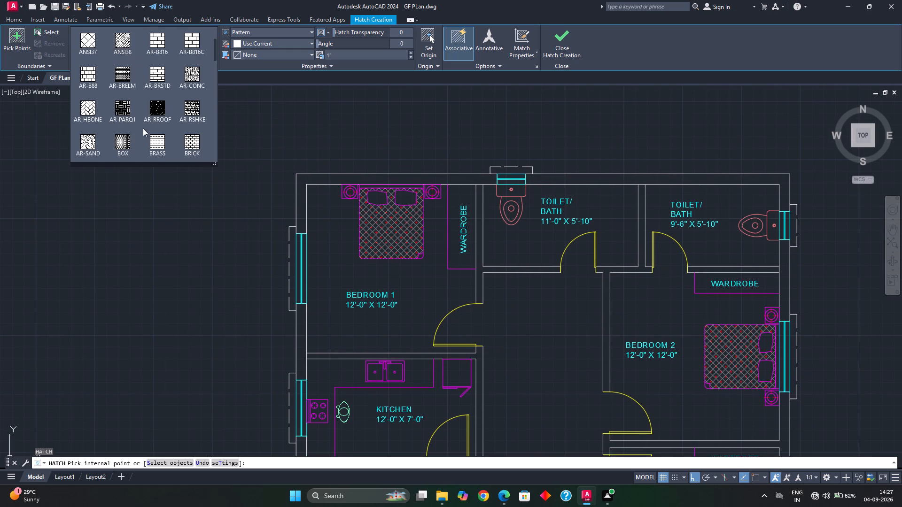
scroll(143, 128, down, 1)
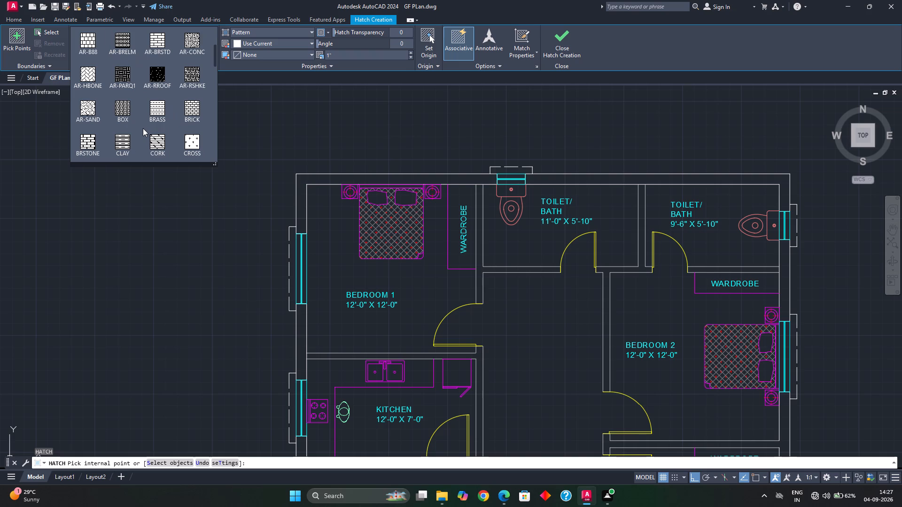
scroll(143, 128, down, 3)
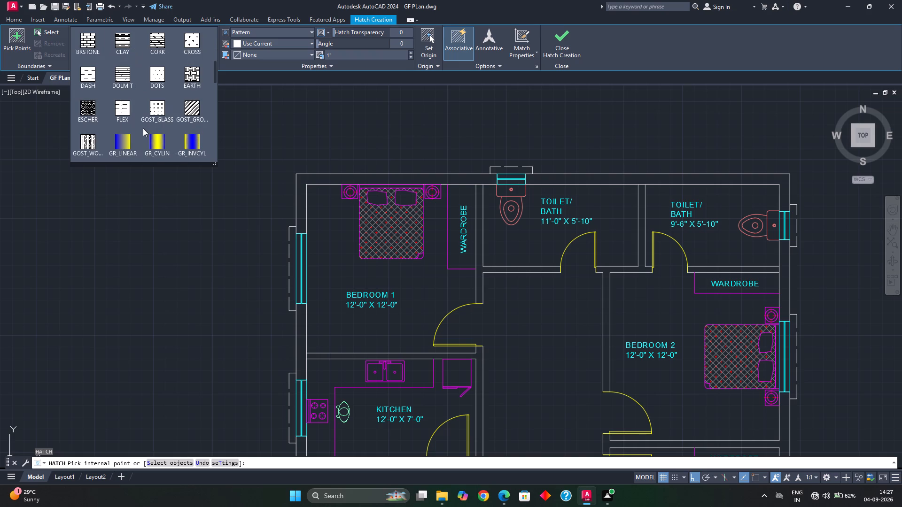
click(81, 145)
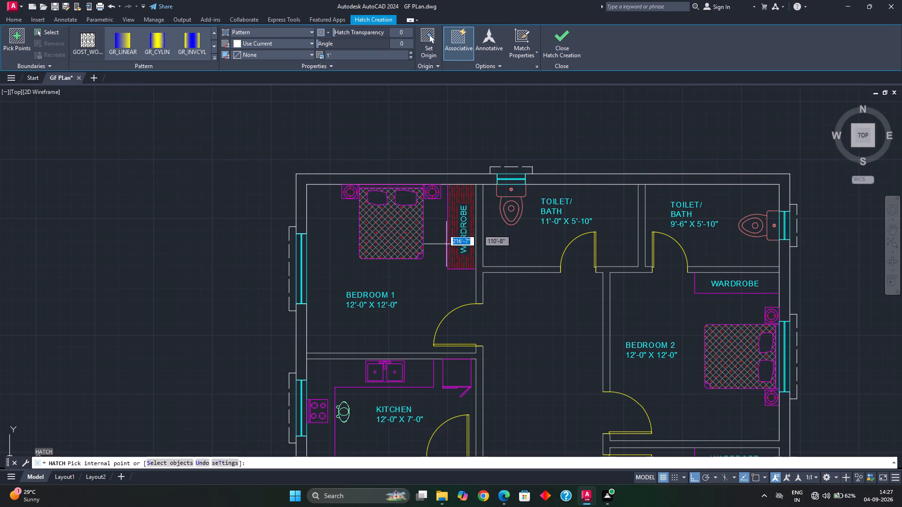
key(Escape)
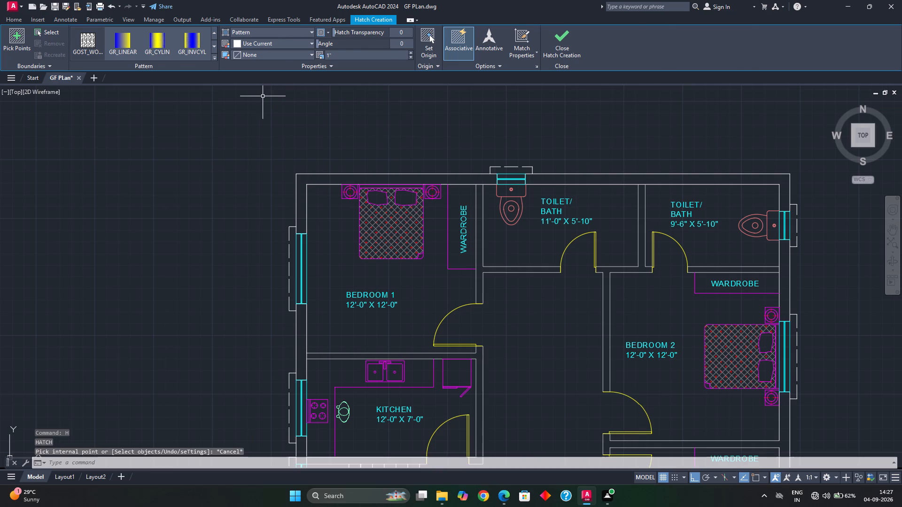
Make A-WALL-INT the current layer and hatch the BEDROOM 2 and BEDROOM 1 wardrobes of the second plan with GOST_WOOD.
click(436, 32)
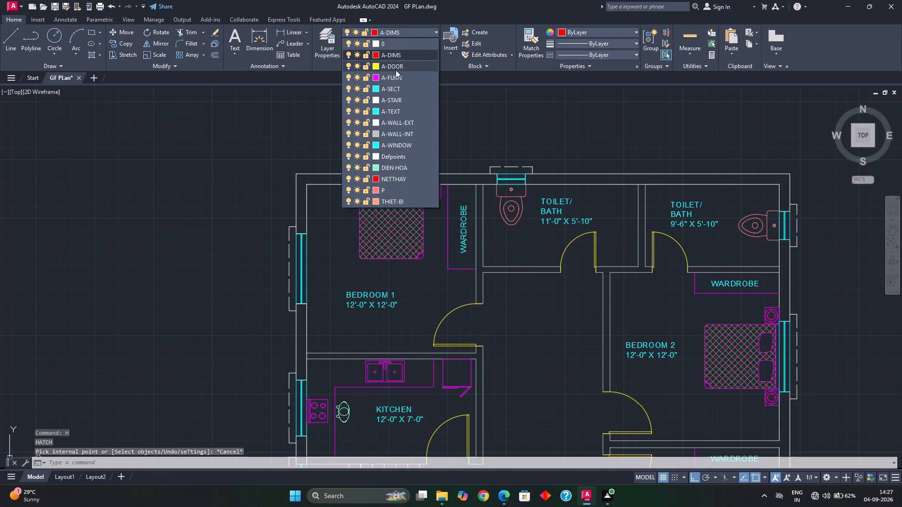
click(386, 131)
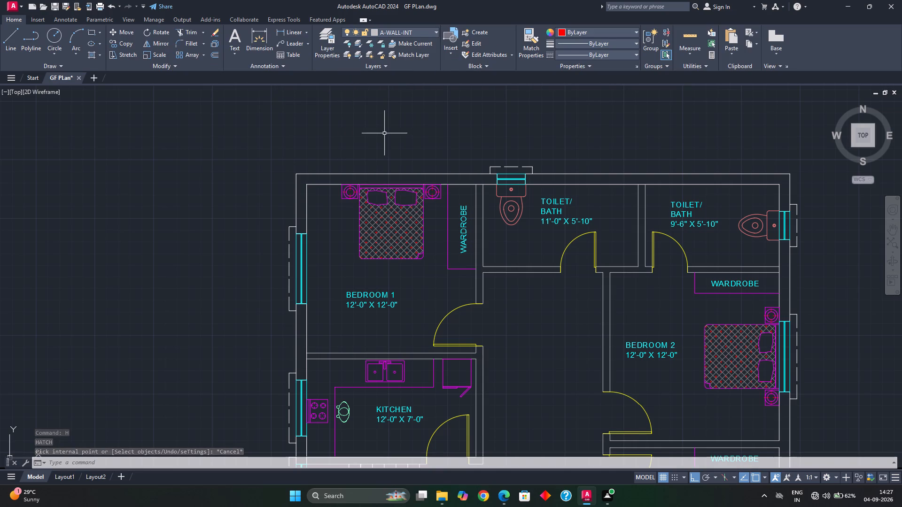
text(H)
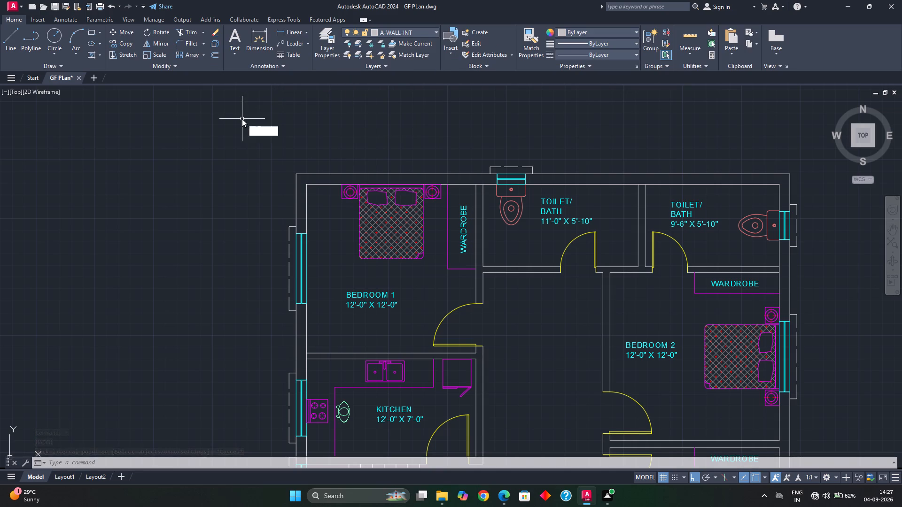
key(space)
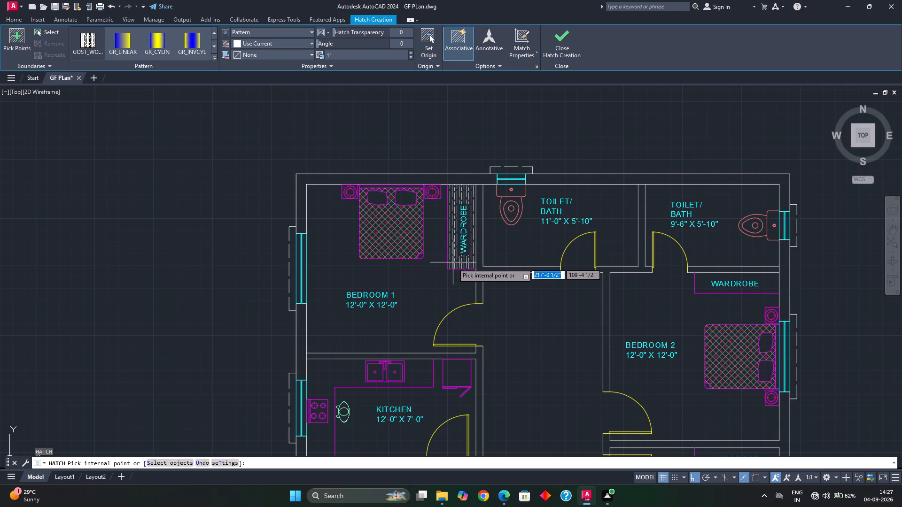
click(704, 285)
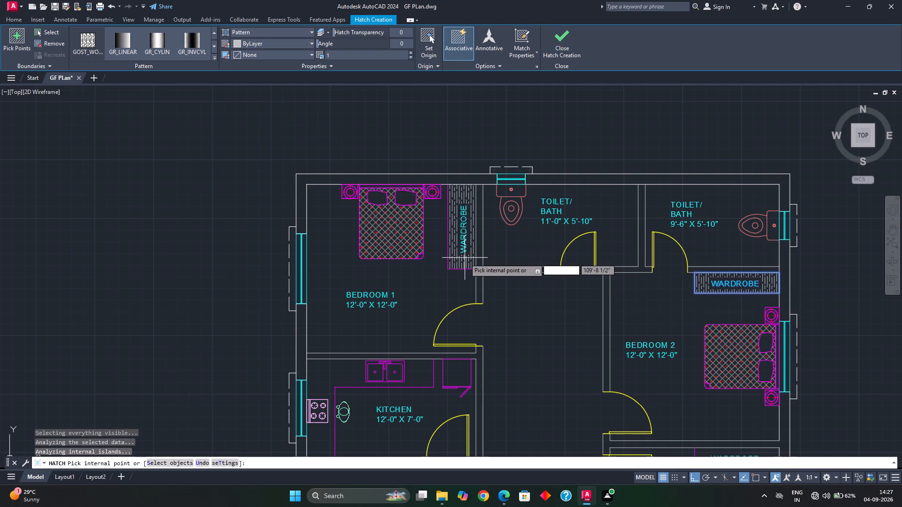
click(465, 258)
middle_drag(553, 351, 514, 283)
key(Escape)
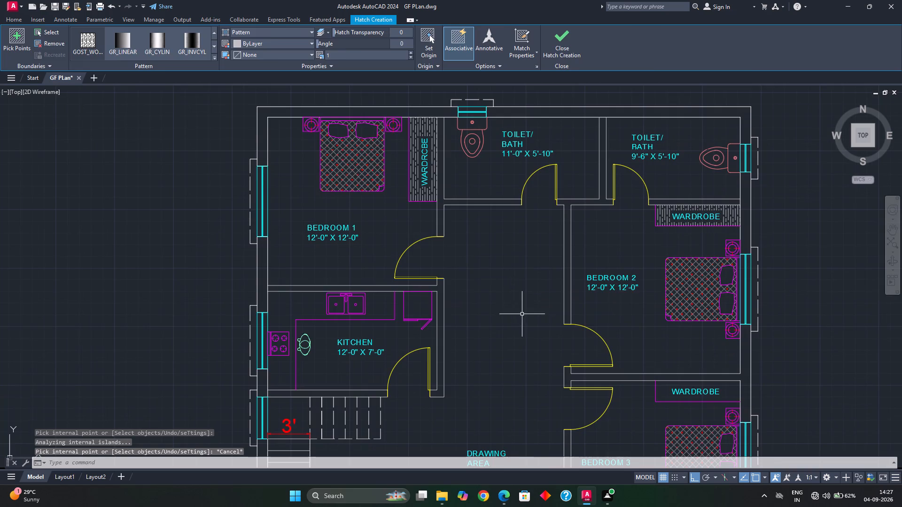
Hatch the BEDROOM 3 wardrobe of the second plan with the same GOST_WOOD pattern.
scroll(521, 321, down, 2)
middle_drag(521, 323, 487, 245)
scroll(515, 290, up, 2)
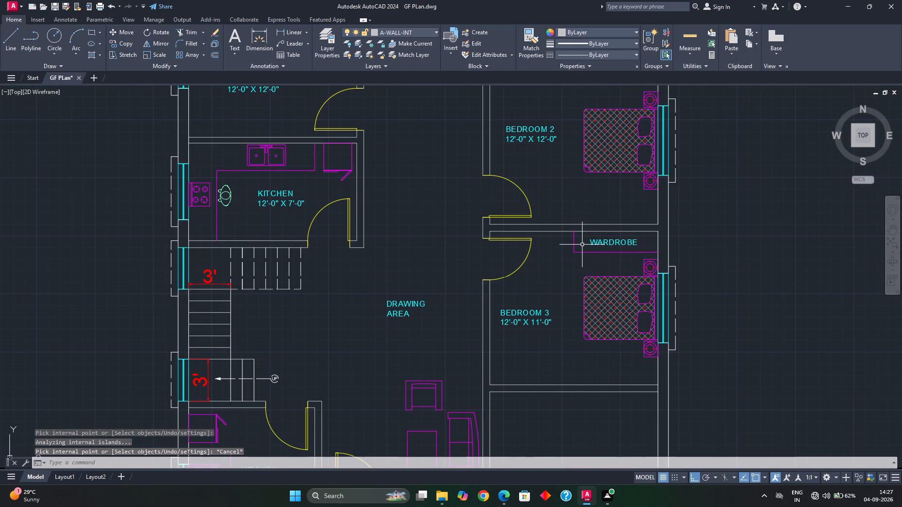
key(space)
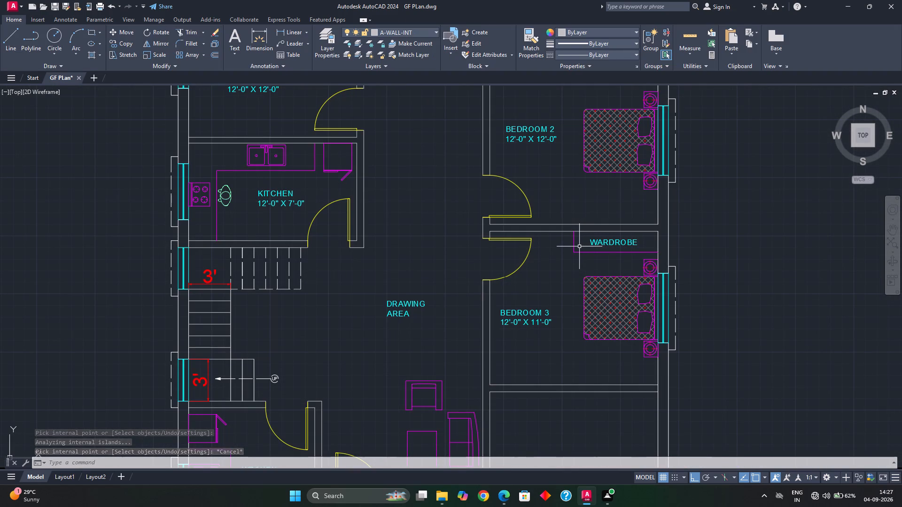
click(579, 247)
key(Escape)
scroll(567, 255, down, 1)
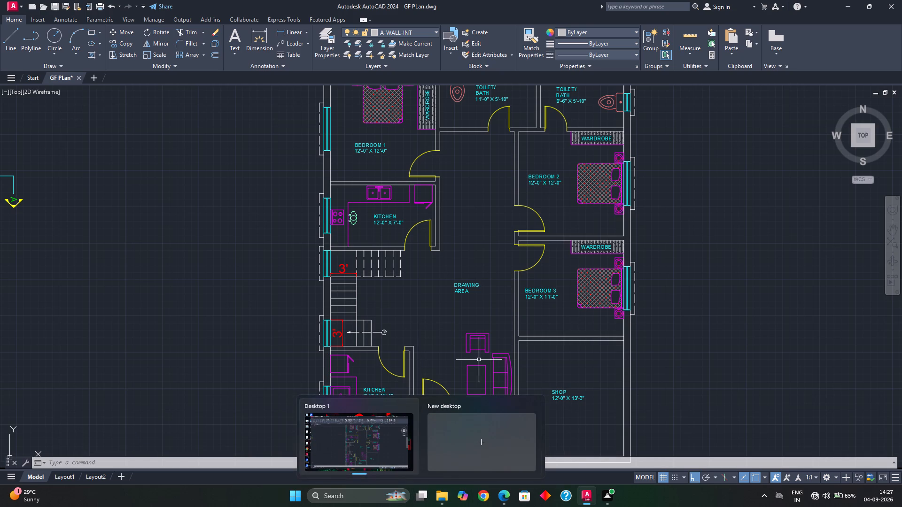
key(Escape)
Look over the whole second plan, from the bedrooms and stairs to the porch and shop, and compare it with the ground floor plan.
middle_drag(444, 361, 449, 372)
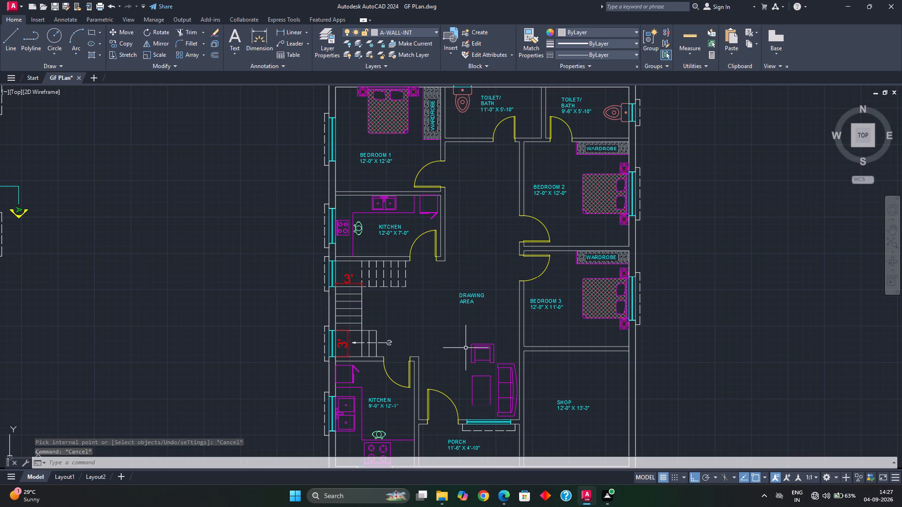
middle_drag(455, 325, 462, 384)
middle_click(462, 384)
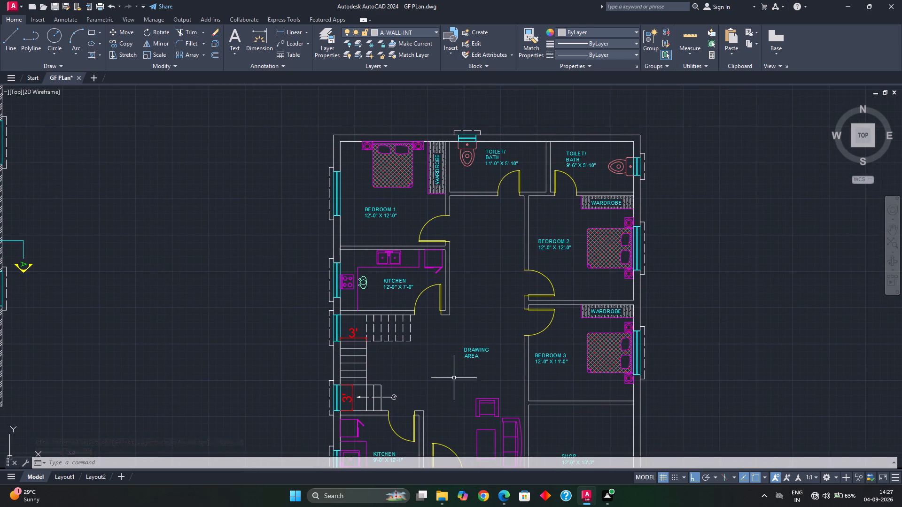
middle_drag(446, 378, 450, 368)
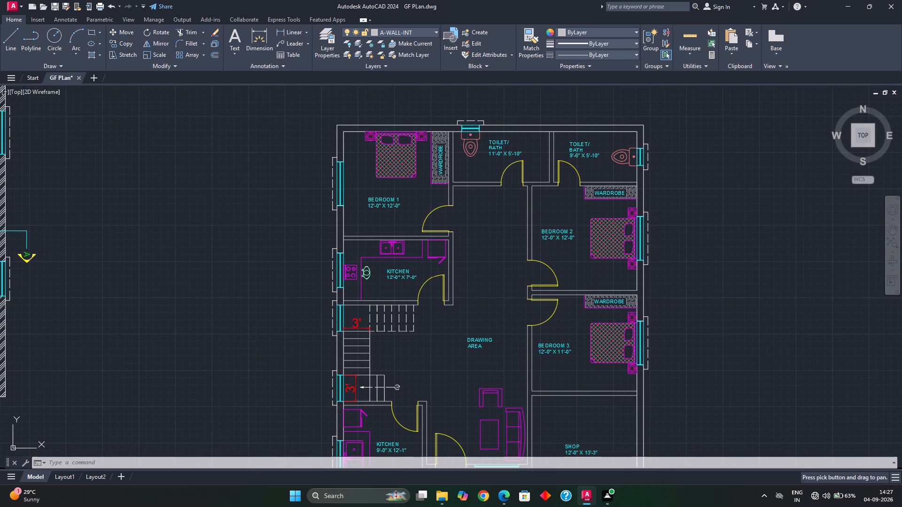
middle_drag(459, 362, 465, 344)
scroll(346, 346, up, 1)
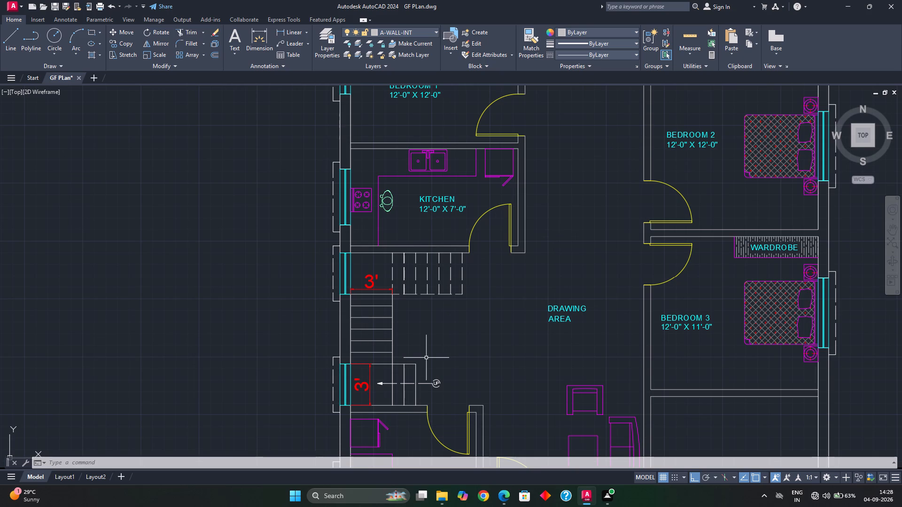
middle_drag(428, 359, 429, 353)
scroll(428, 359, down, 1)
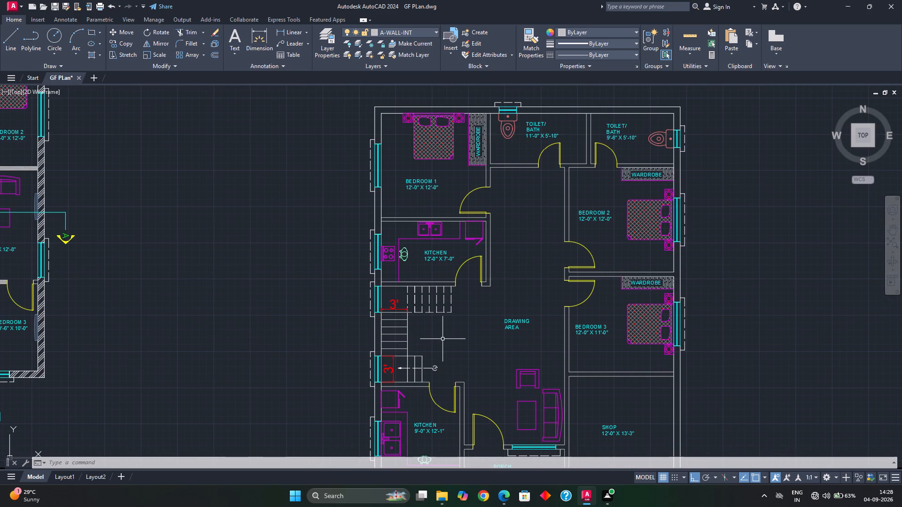
scroll(433, 376, up, 1)
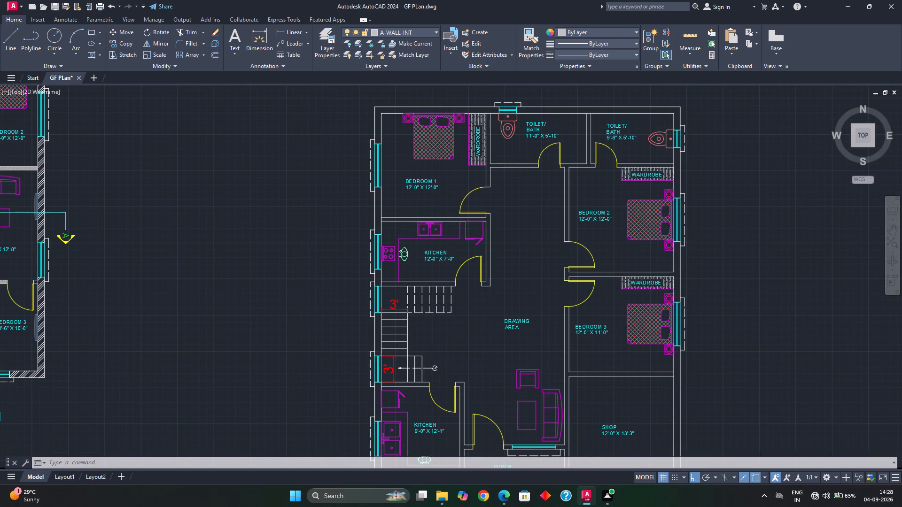
scroll(433, 376, up, 1)
scroll(433, 376, down, 1)
middle_drag(433, 376, 421, 355)
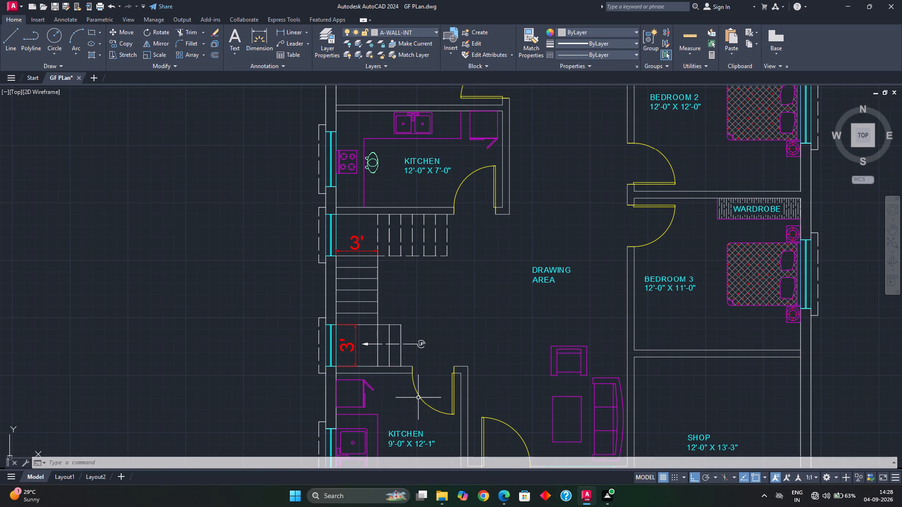
scroll(447, 414, down, 1)
middle_drag(446, 412, 431, 330)
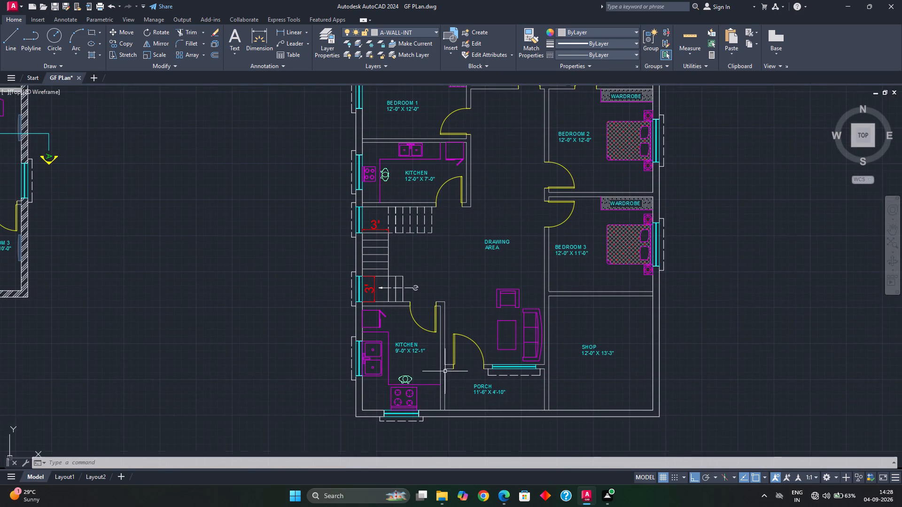
middle_drag(445, 373, 443, 367)
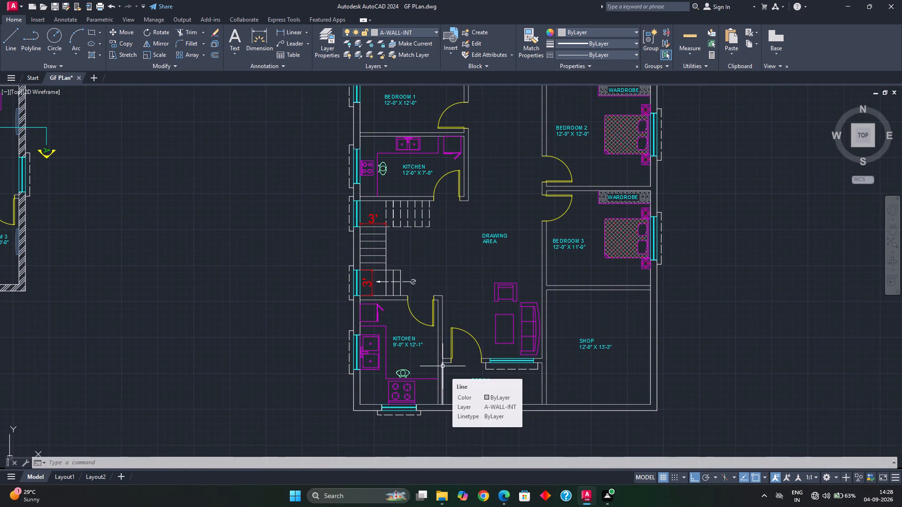
middle_drag(462, 334, 453, 356)
scroll(452, 352, down, 1)
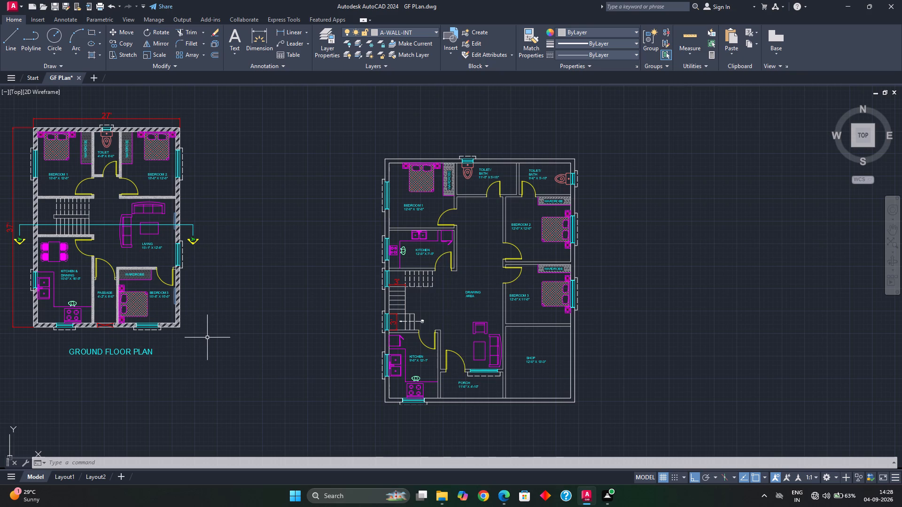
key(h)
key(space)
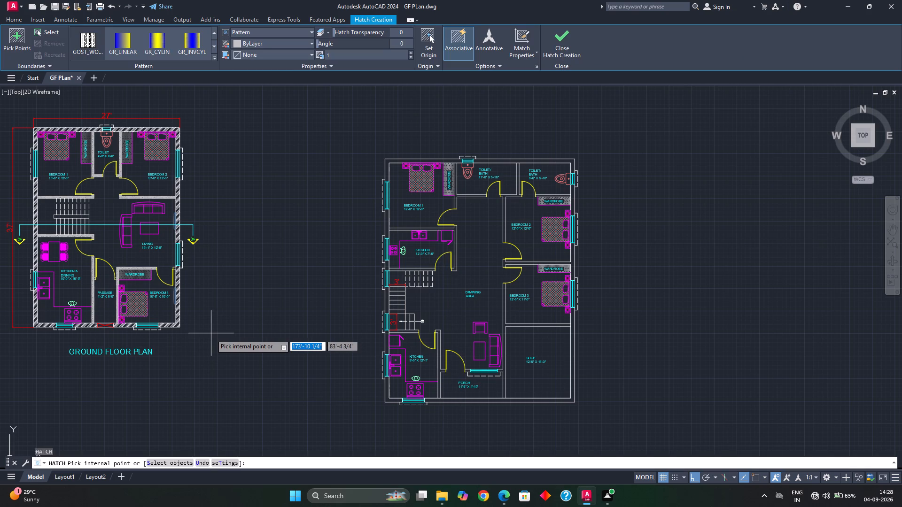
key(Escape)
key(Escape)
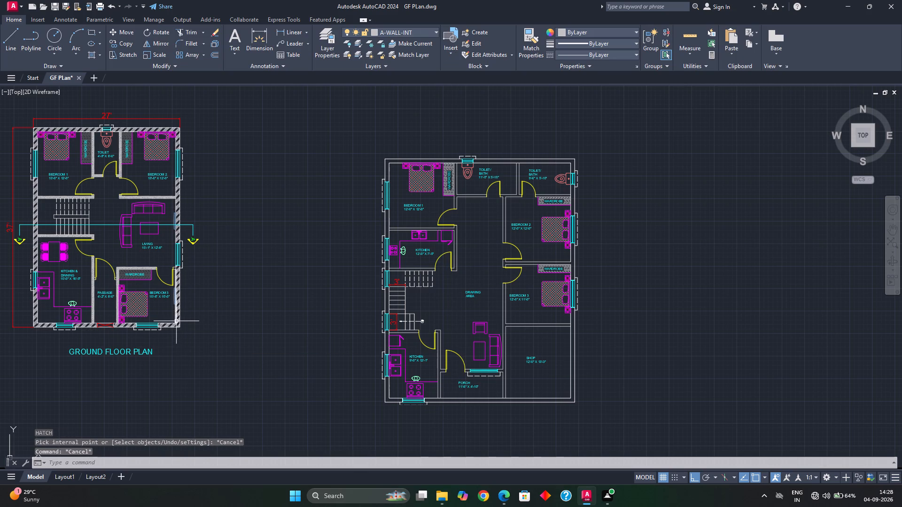
Inspect the hatch pattern used on the ground floor plan's exterior walls.
click(178, 323)
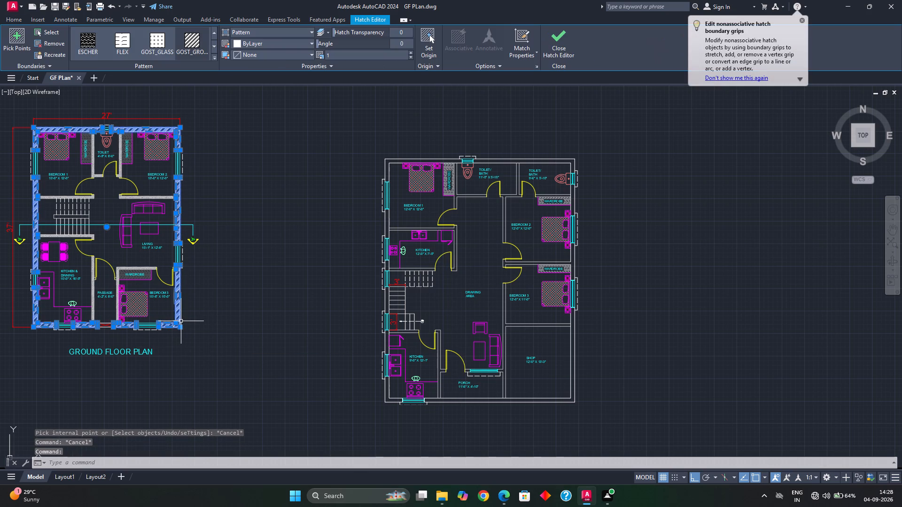
key(Escape)
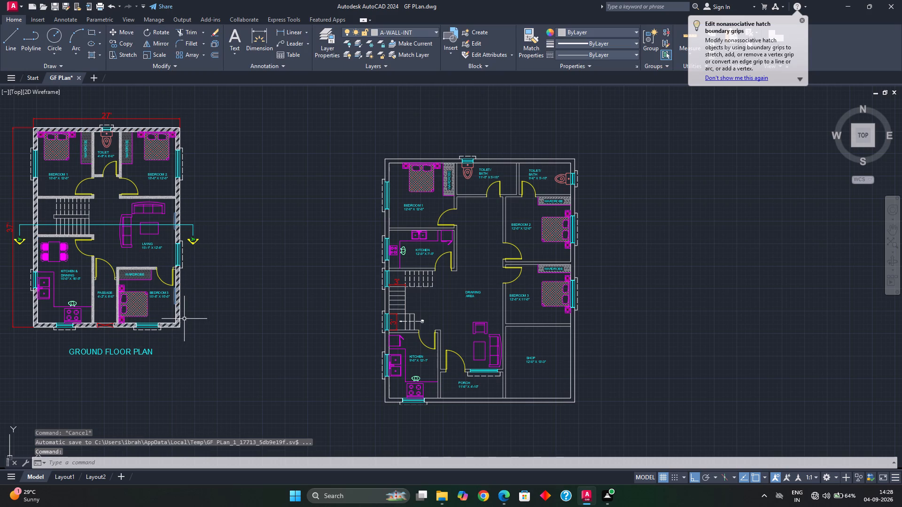
Start a hatch and preview the JIS_STN_1E pattern on the second plan's exterior wall around BEDROOM 1.
text(H)
key(space)
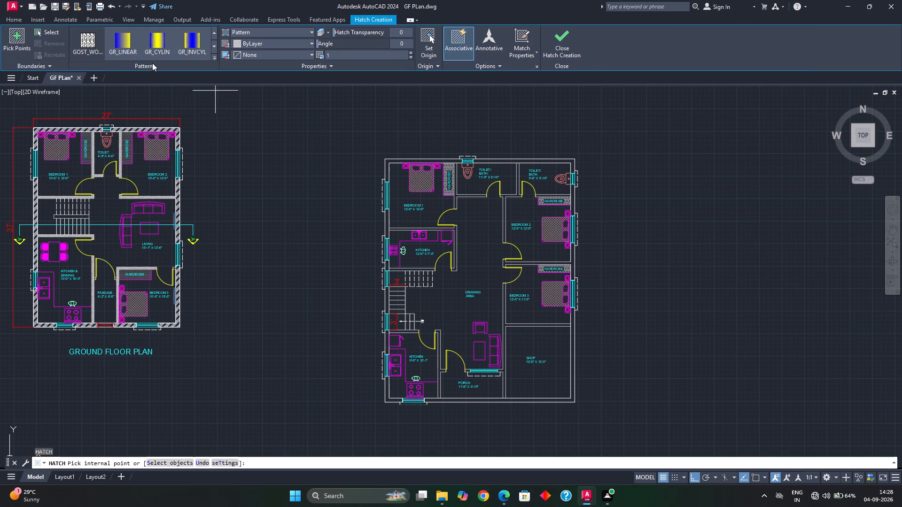
click(215, 57)
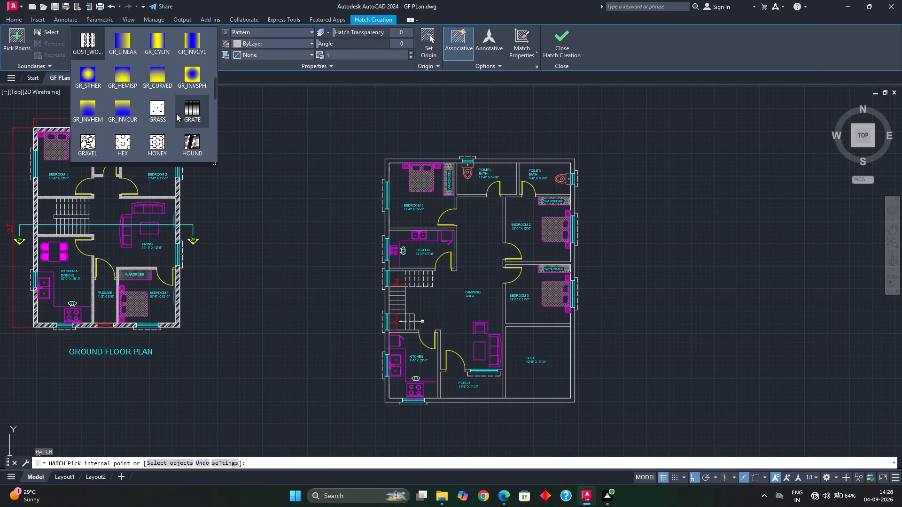
scroll(176, 114, down, 5)
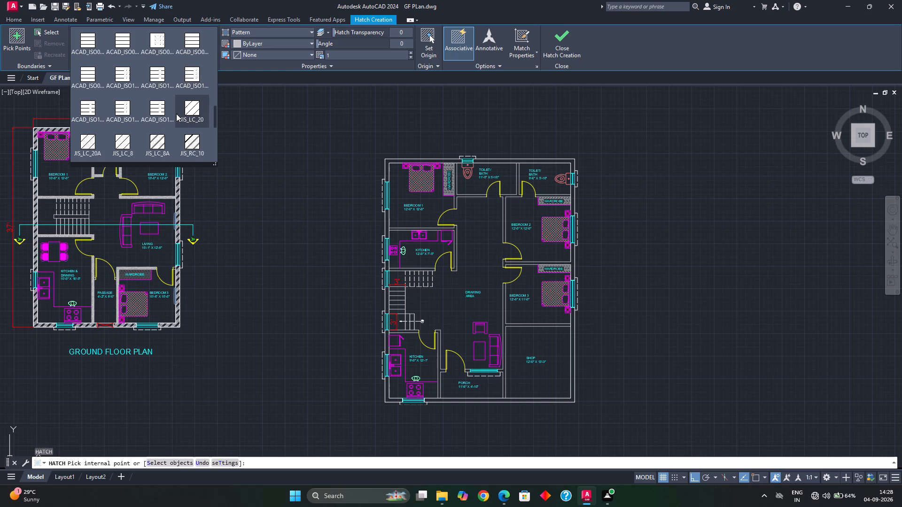
scroll(176, 114, down, 2)
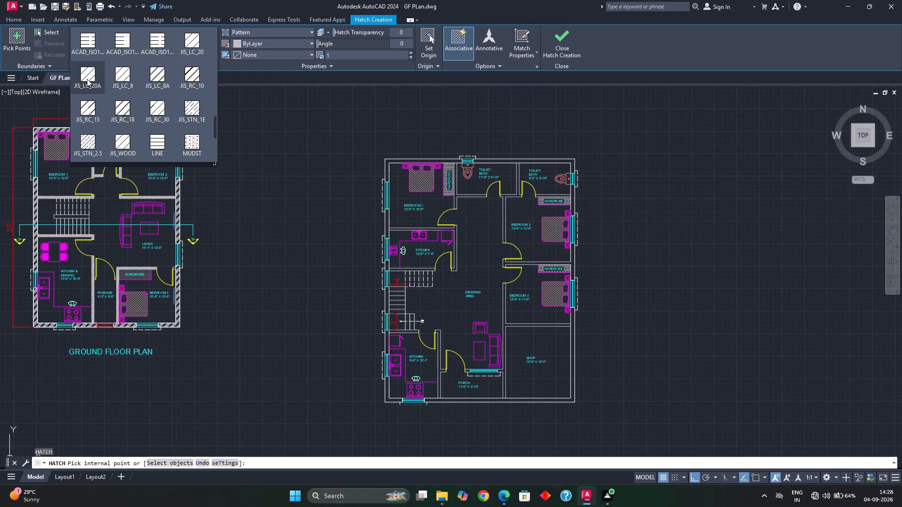
click(189, 111)
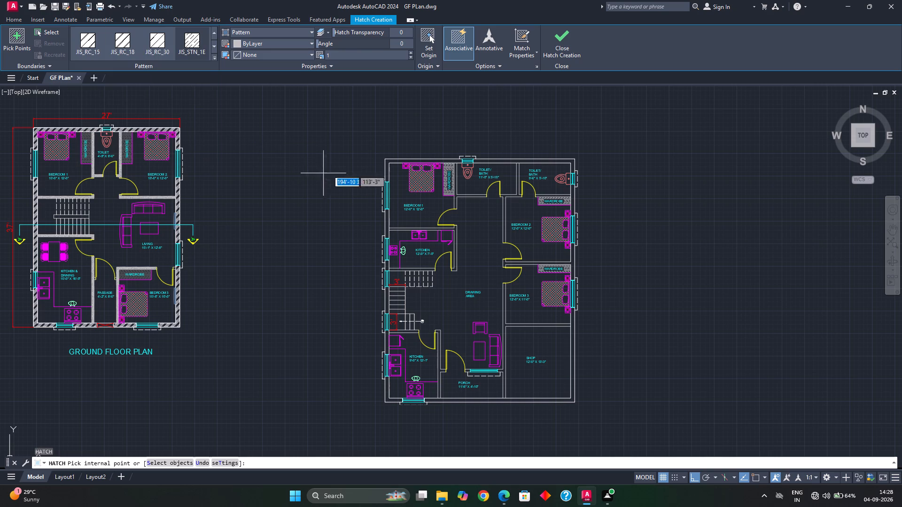
scroll(387, 173, up, 3)
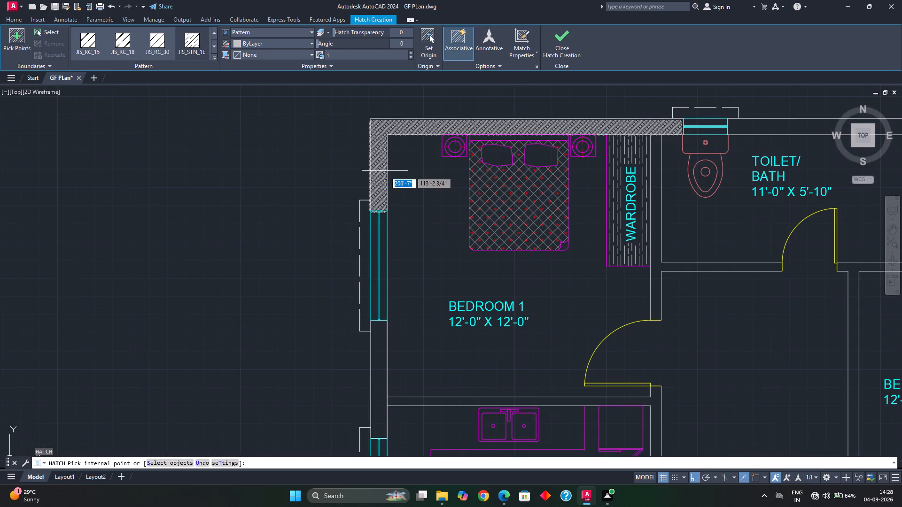
scroll(382, 139, up, 2)
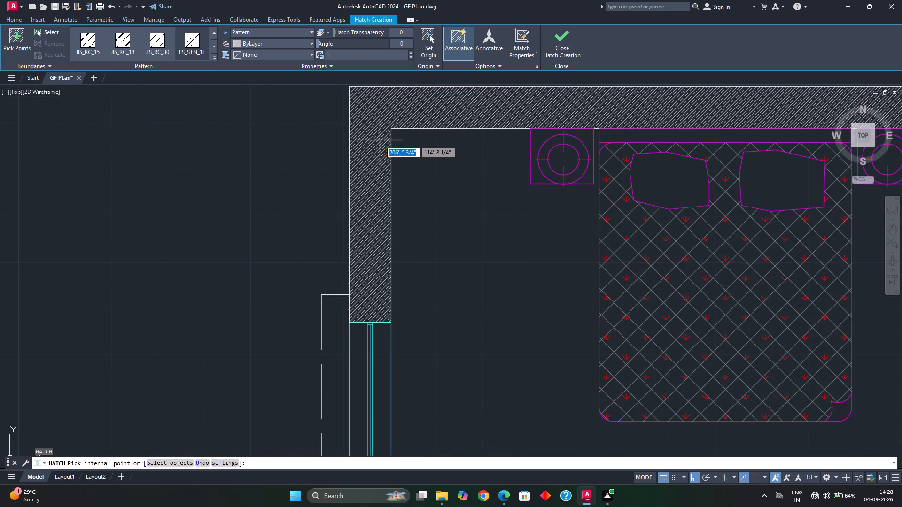
scroll(186, 154, down, 1)
middle_drag(190, 161, 230, 193)
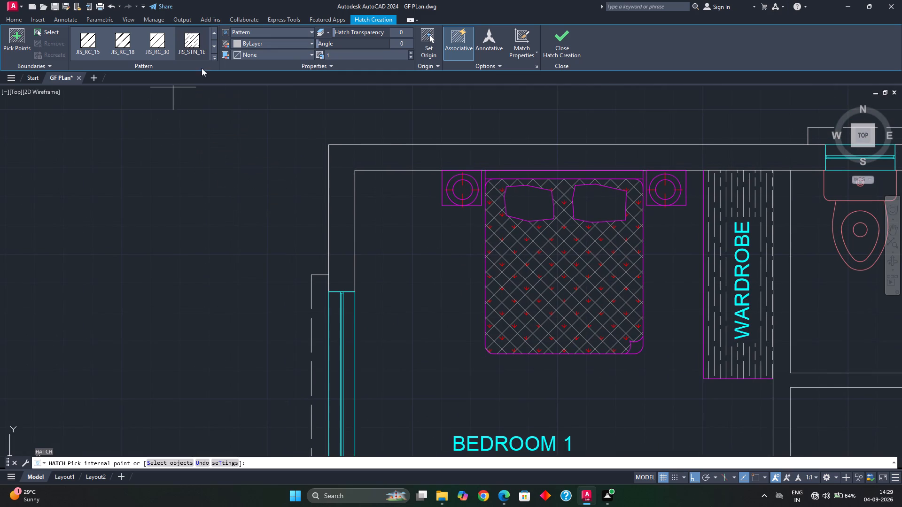
Try out the JIS_RC_30, JIS_RC_15, LINE, MUDST and JIS_STN_2.5 hatch patterns on the BEDROOM 1 exterior wall.
click(158, 42)
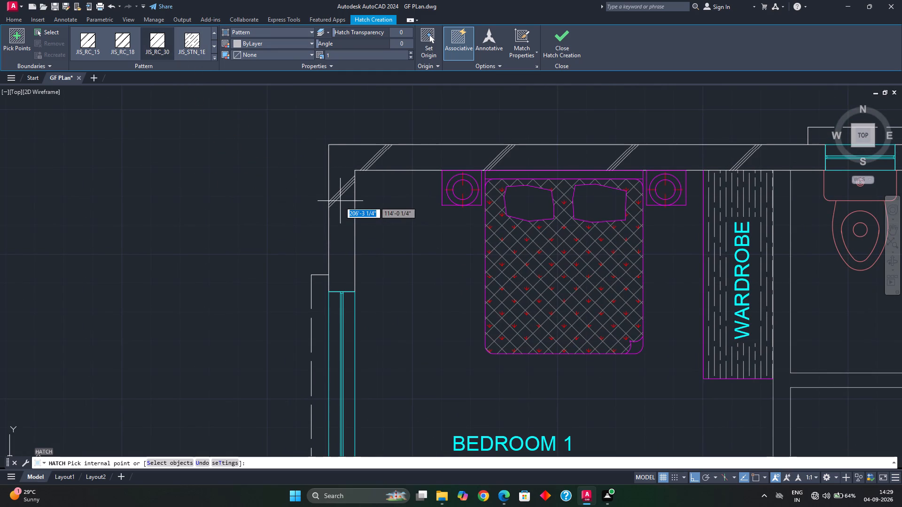
click(96, 54)
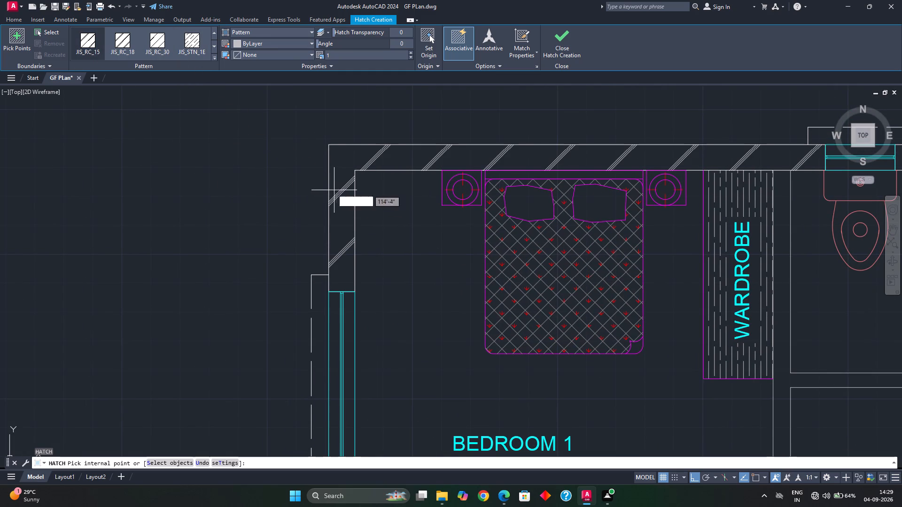
click(153, 52)
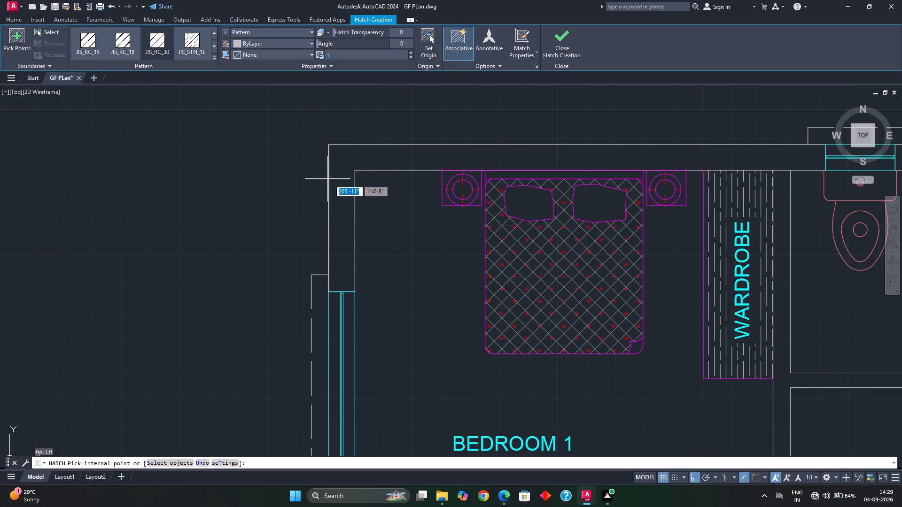
click(216, 60)
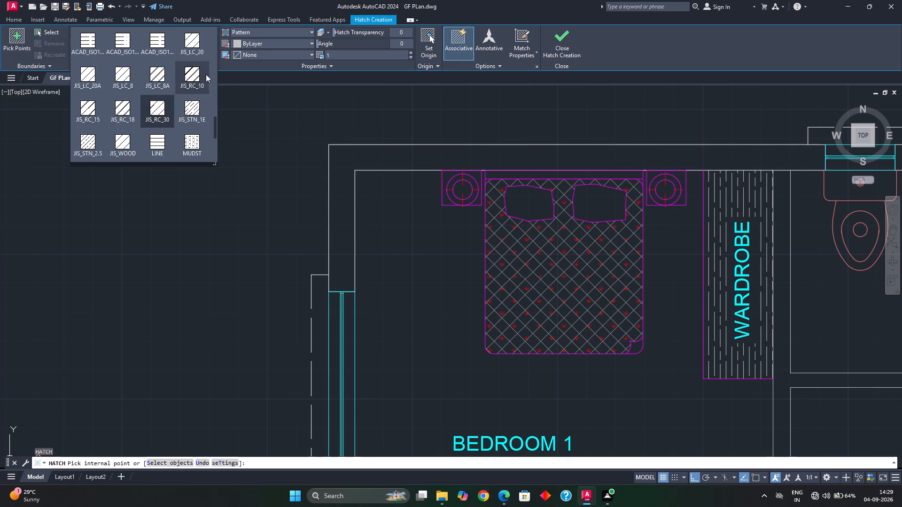
click(157, 140)
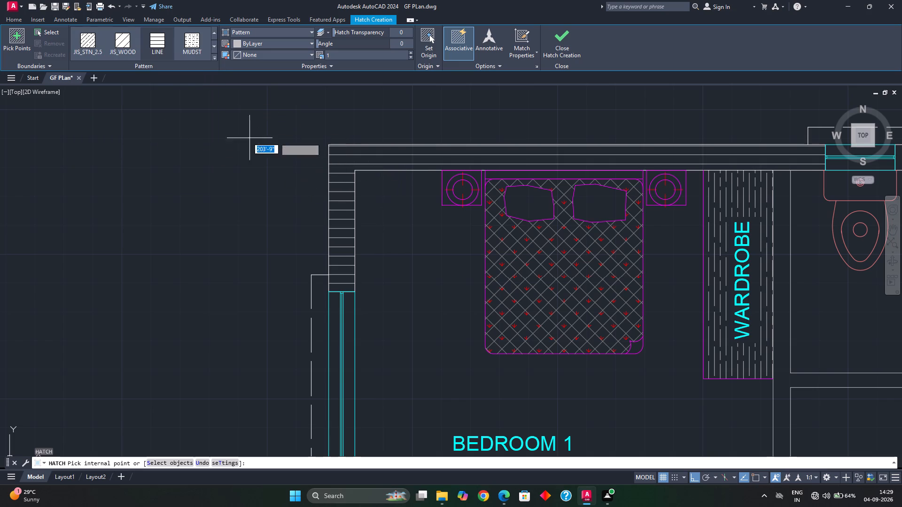
click(195, 48)
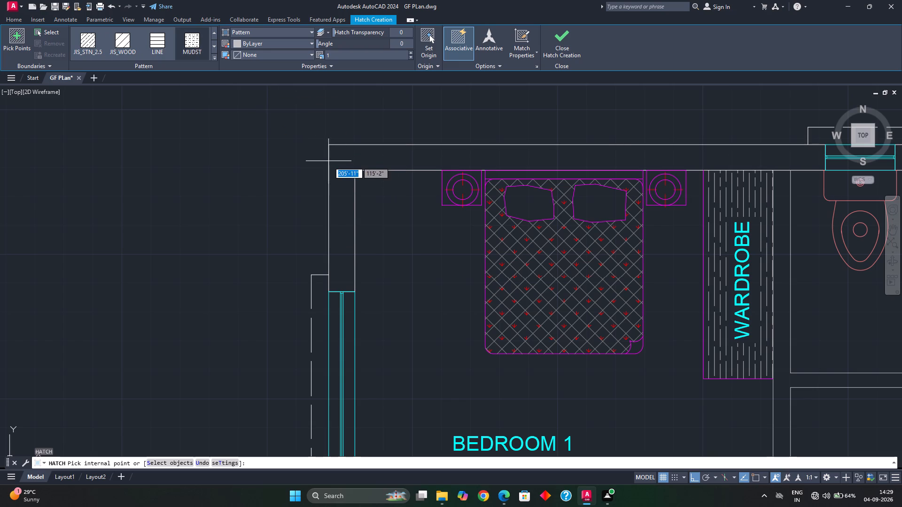
click(99, 48)
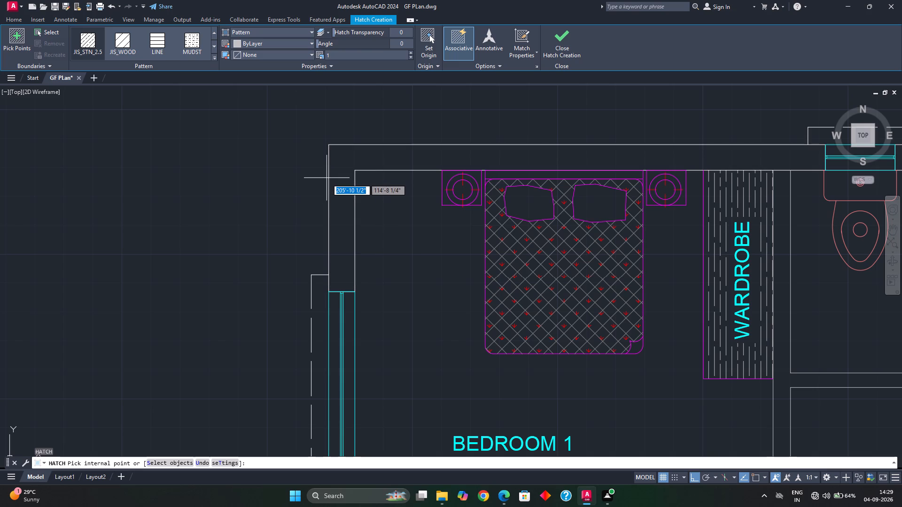
Choose the BRICK pattern and hatch the second plan's upper exterior wall along BEDROOM 1 and both toilets, on either side of the toilet window.
click(214, 59)
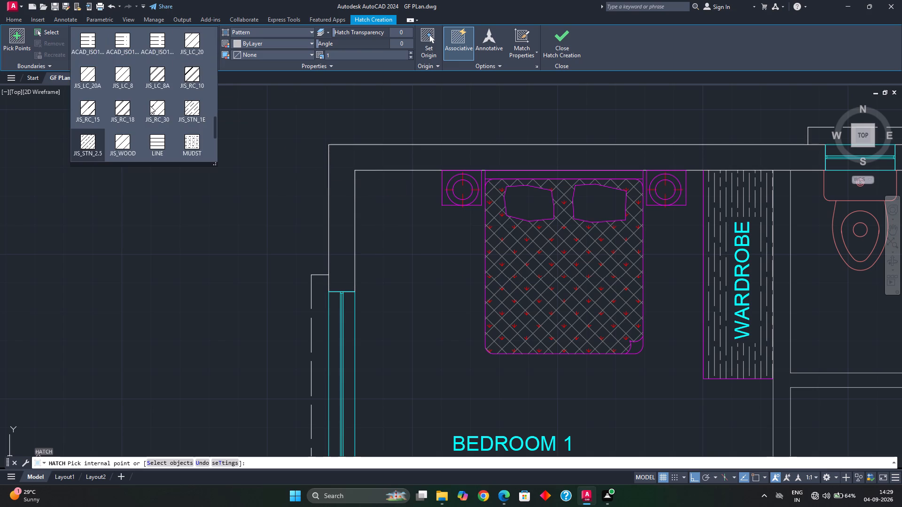
scroll(130, 138, down, 1)
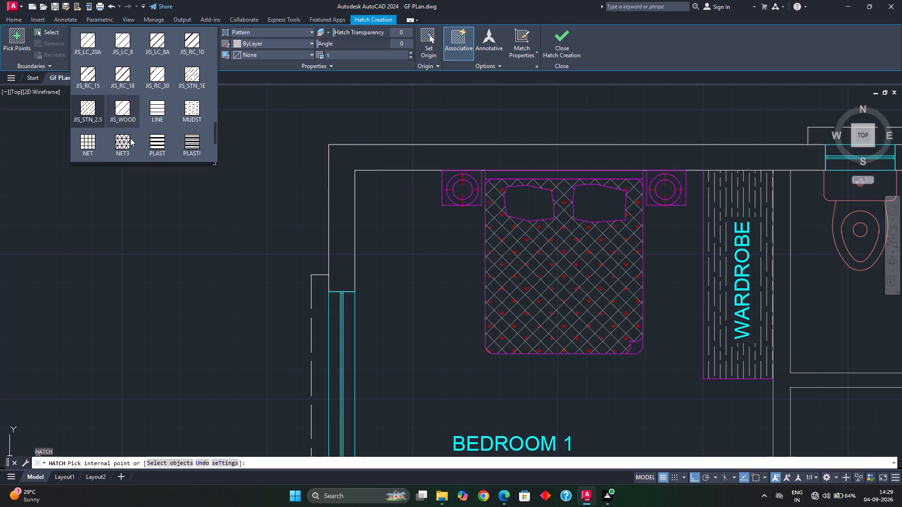
scroll(130, 138, down, 2)
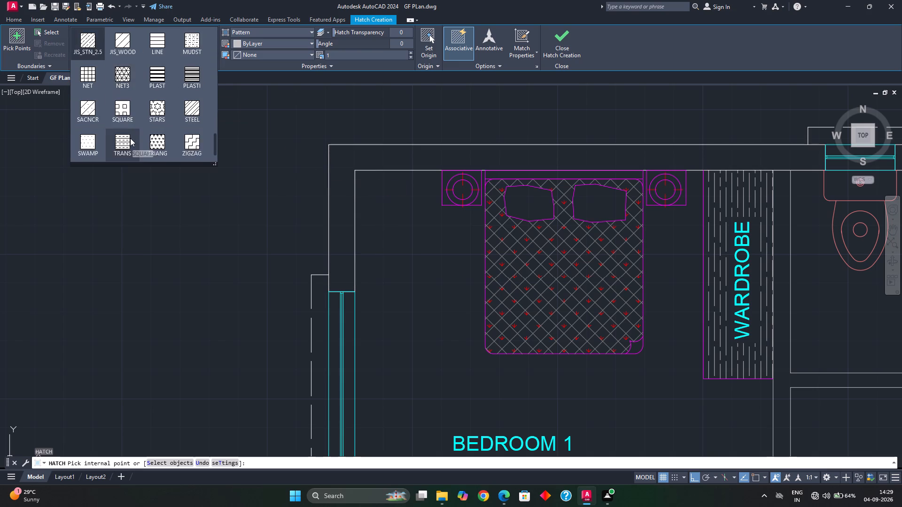
scroll(130, 138, down, 1)
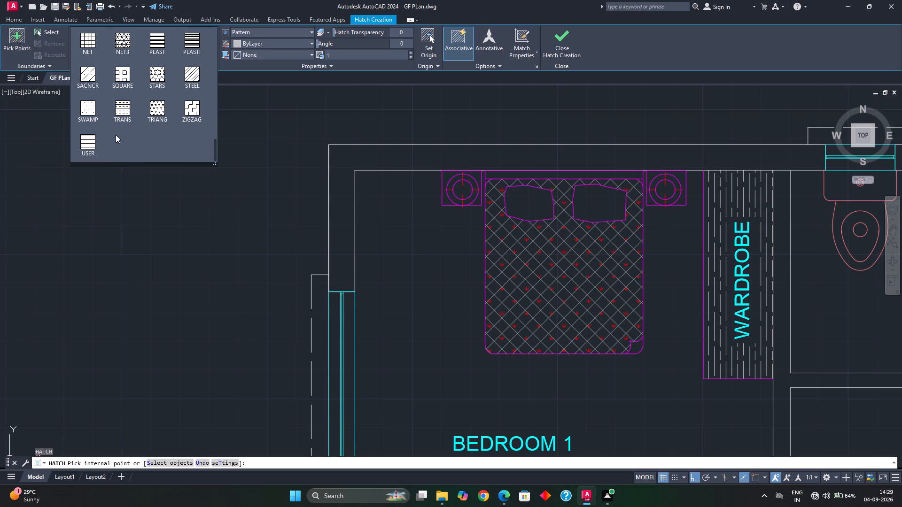
scroll(124, 133, up, 5)
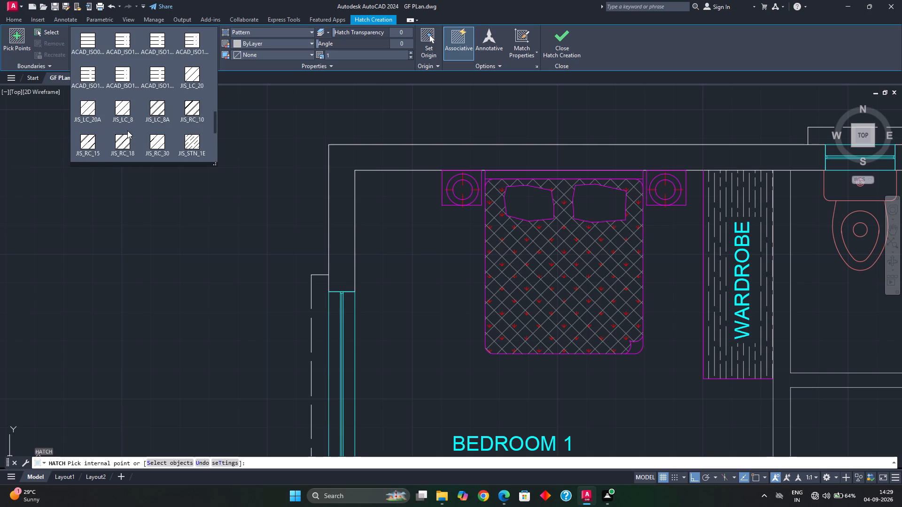
scroll(129, 130, up, 1)
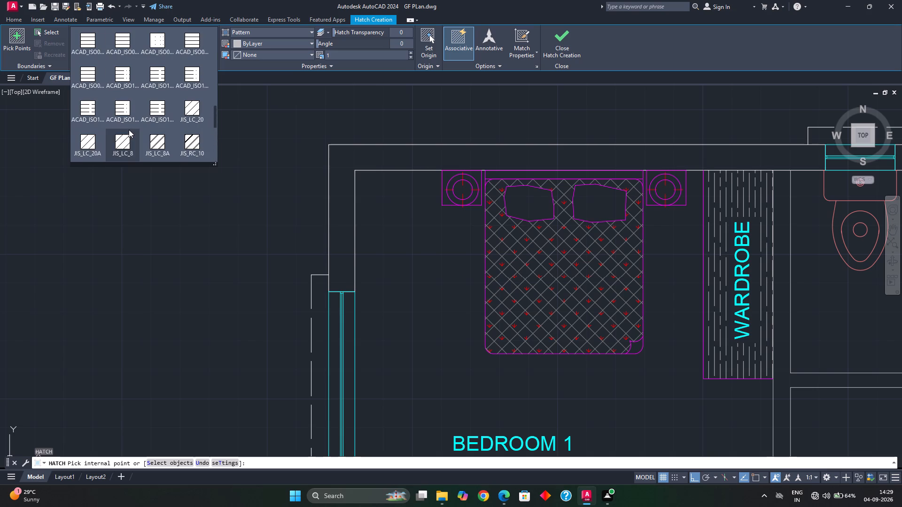
scroll(129, 130, up, 5)
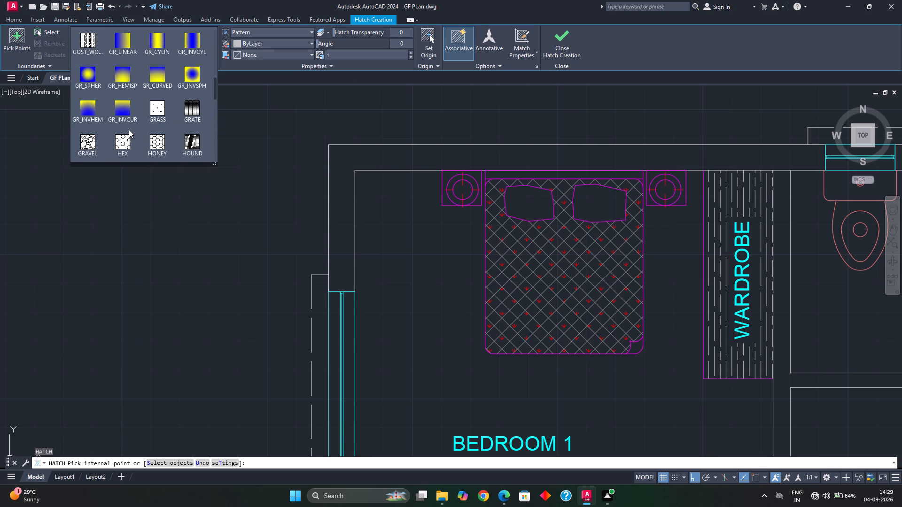
scroll(129, 130, up, 3)
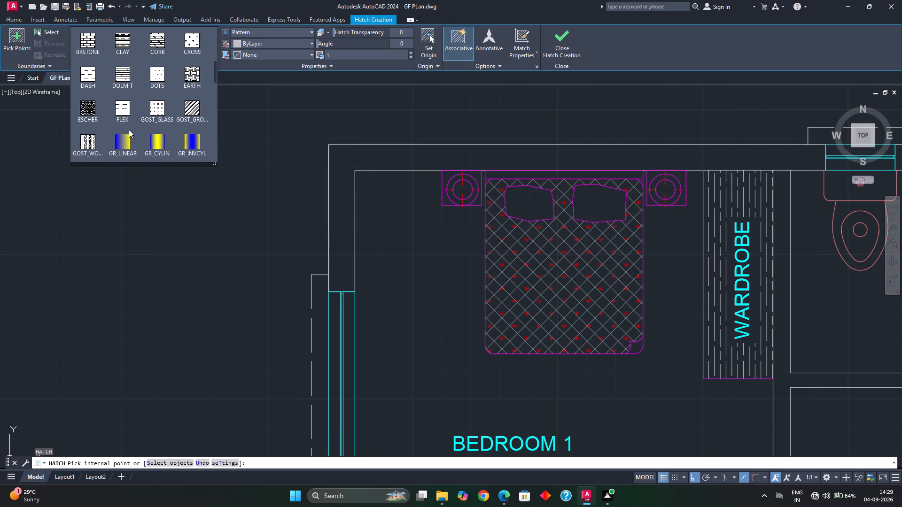
scroll(139, 123, up, 2)
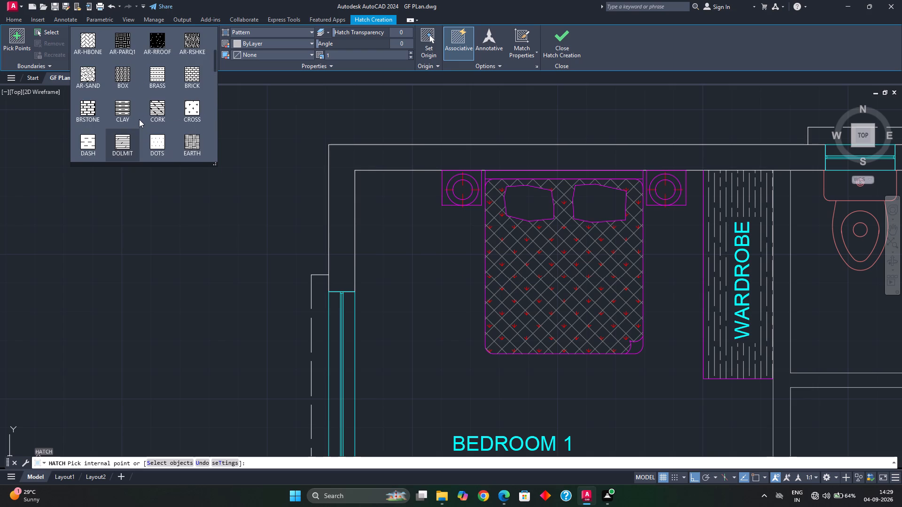
click(195, 76)
scroll(344, 165, down, 2)
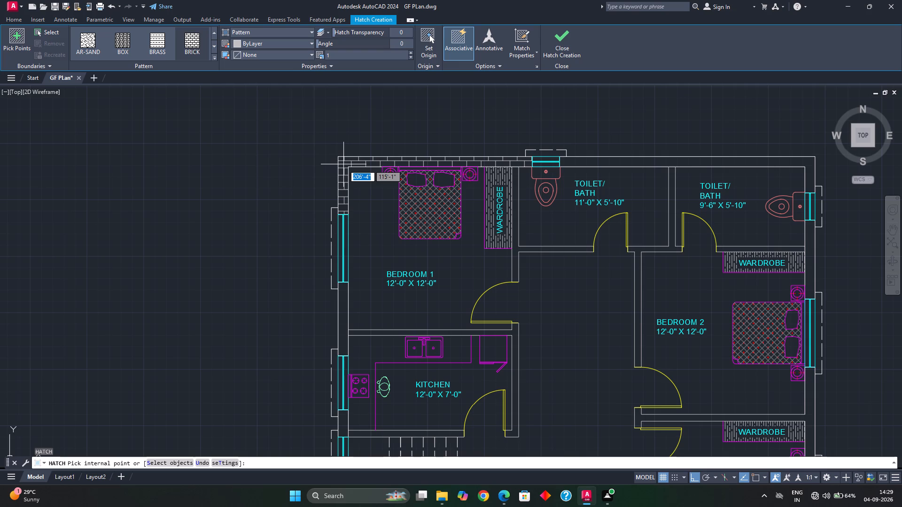
click(343, 165)
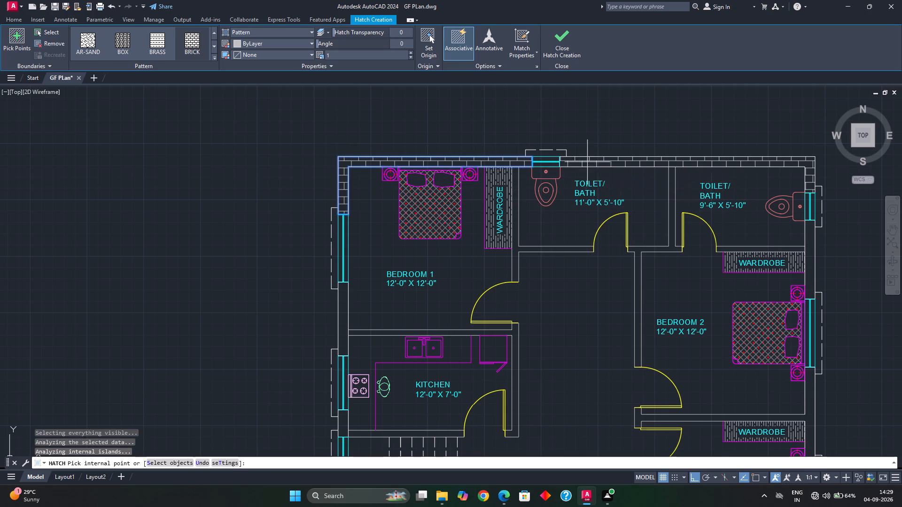
click(587, 162)
Add the left exterior wall segments between the windows to the BRICK hatch, from BEDROOM 1 past the stairs to the lower kitchen.
middle_drag(542, 230, 522, 150)
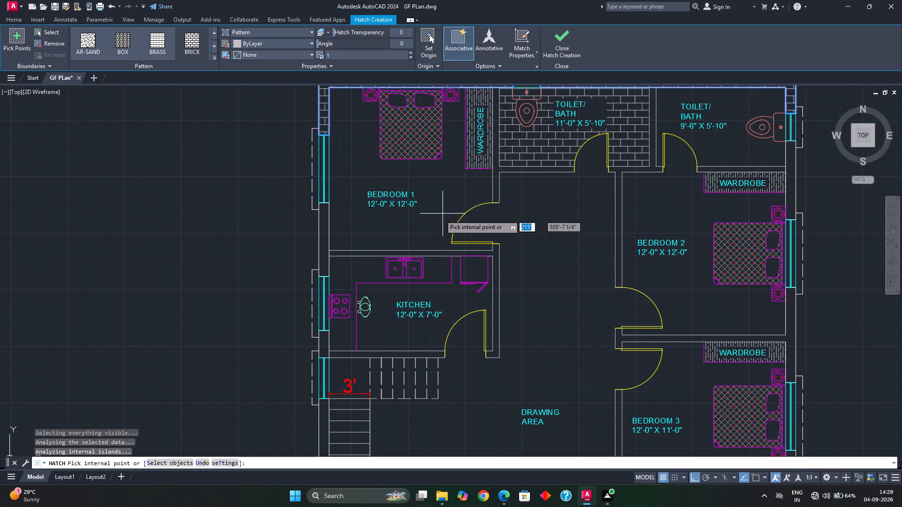
middle_drag(376, 221, 398, 149)
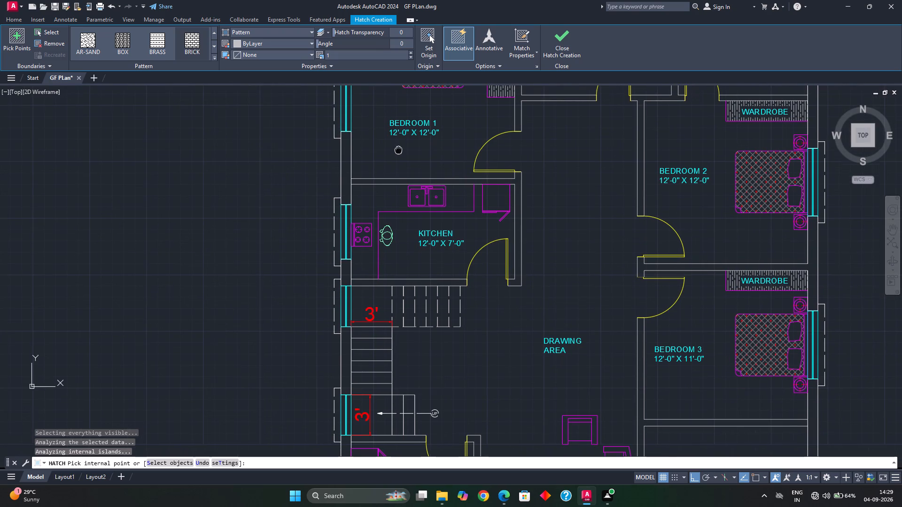
click(346, 177)
middle_drag(361, 211, 373, 128)
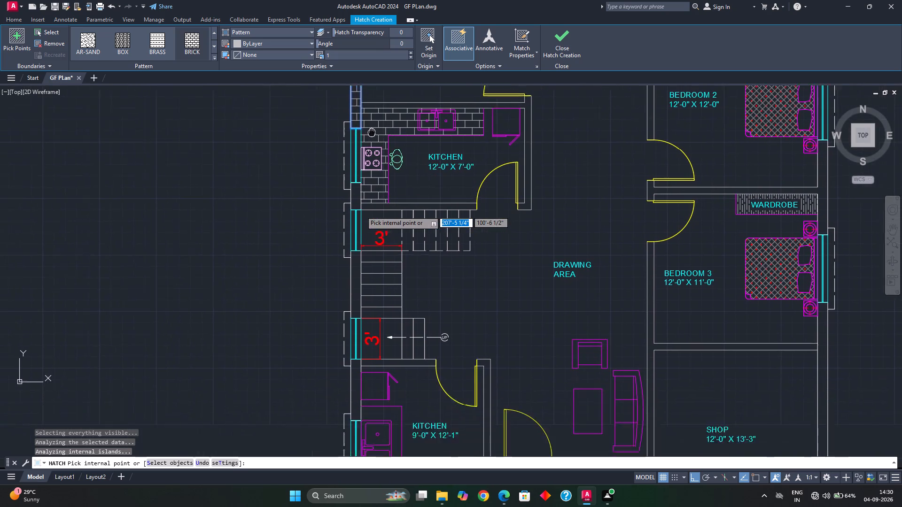
middle_drag(373, 128, 379, 102)
click(365, 168)
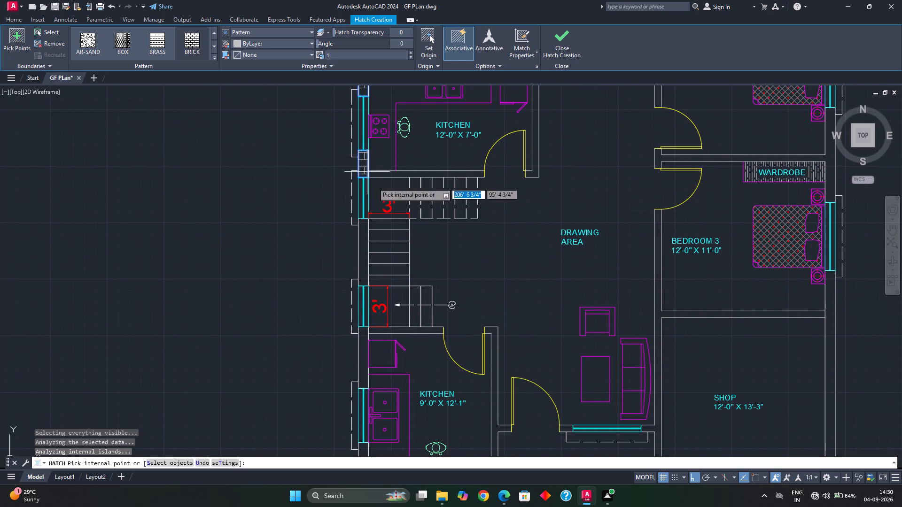
middle_drag(382, 227, 384, 162)
click(364, 190)
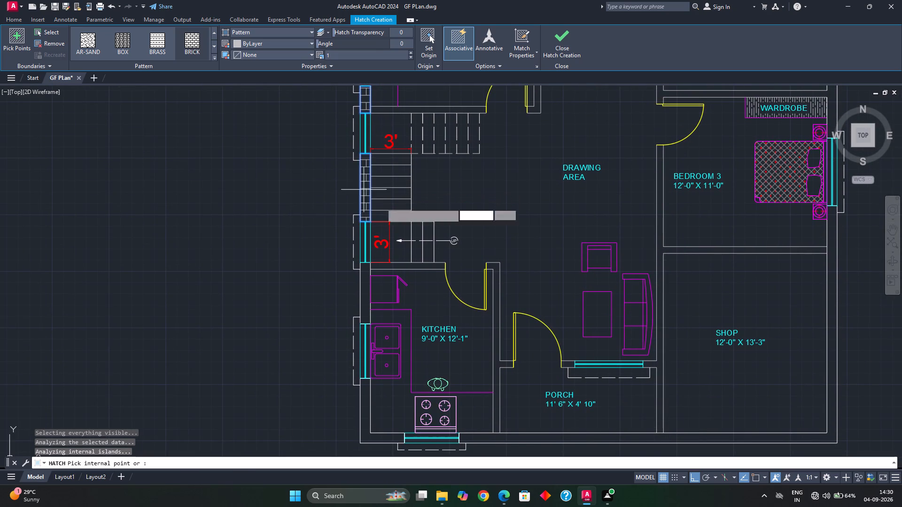
middle_drag(411, 230, 425, 112)
click(379, 173)
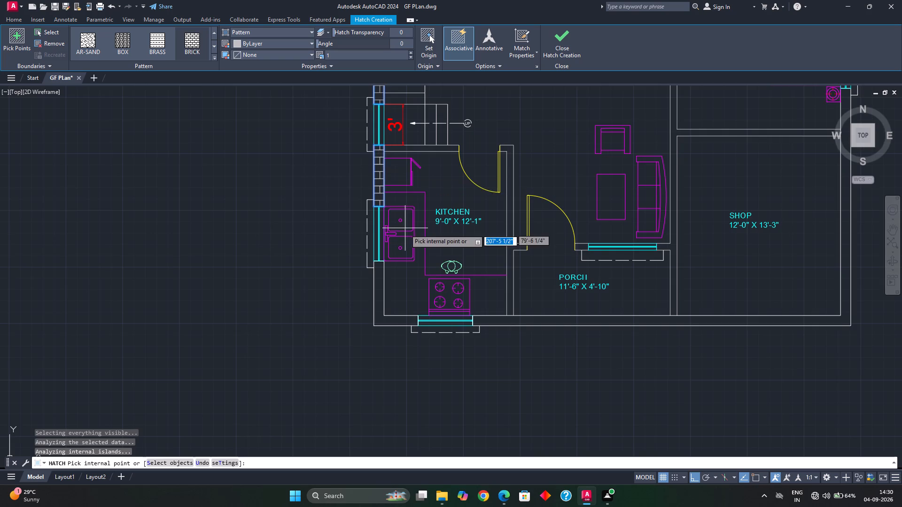
Add the lower kitchen's corner wall and the bottom exterior wall along the porch and shop to the BRICK hatch.
middle_drag(404, 230, 403, 146)
click(374, 201)
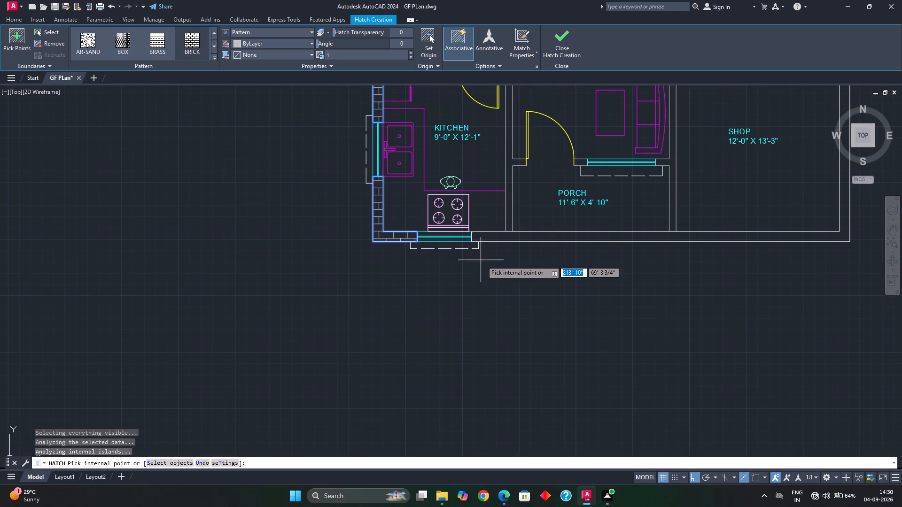
click(496, 238)
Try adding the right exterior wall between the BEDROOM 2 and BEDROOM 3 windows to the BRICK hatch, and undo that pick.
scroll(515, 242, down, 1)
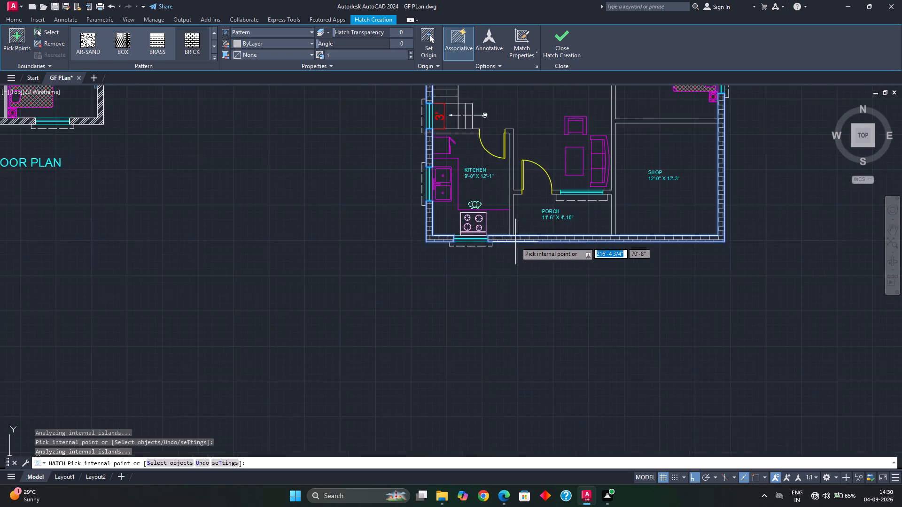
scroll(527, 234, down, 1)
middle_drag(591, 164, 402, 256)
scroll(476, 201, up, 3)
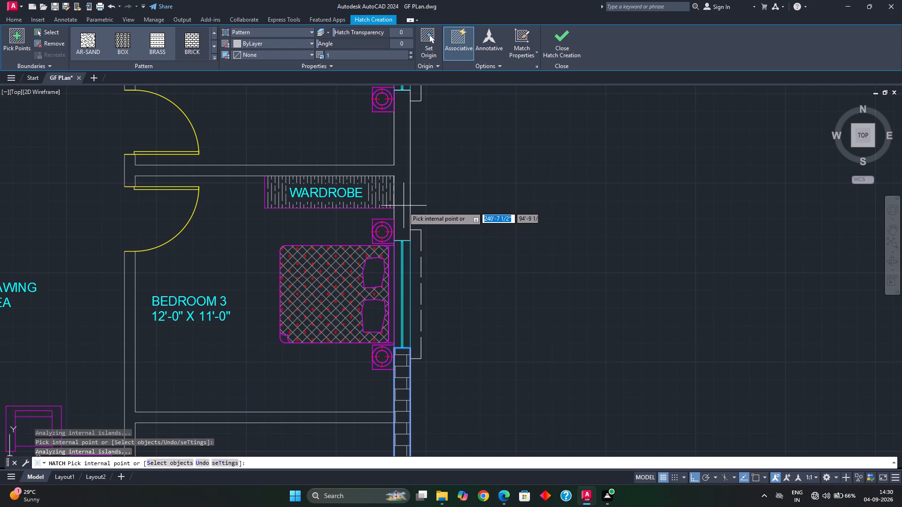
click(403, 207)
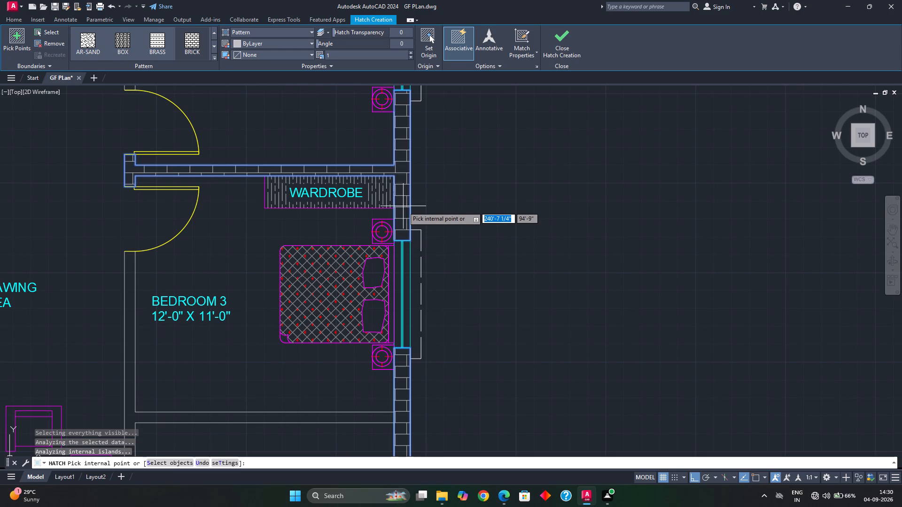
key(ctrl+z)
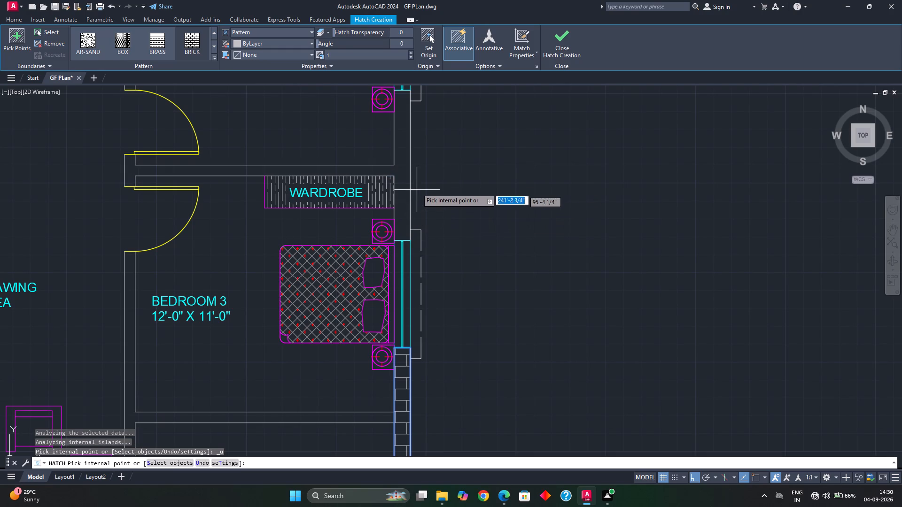
Undo all the BRICK hatch picks on the second plan's exterior walls and cancel the hatch.
scroll(425, 209, down, 2)
middle_drag(437, 183, 435, 217)
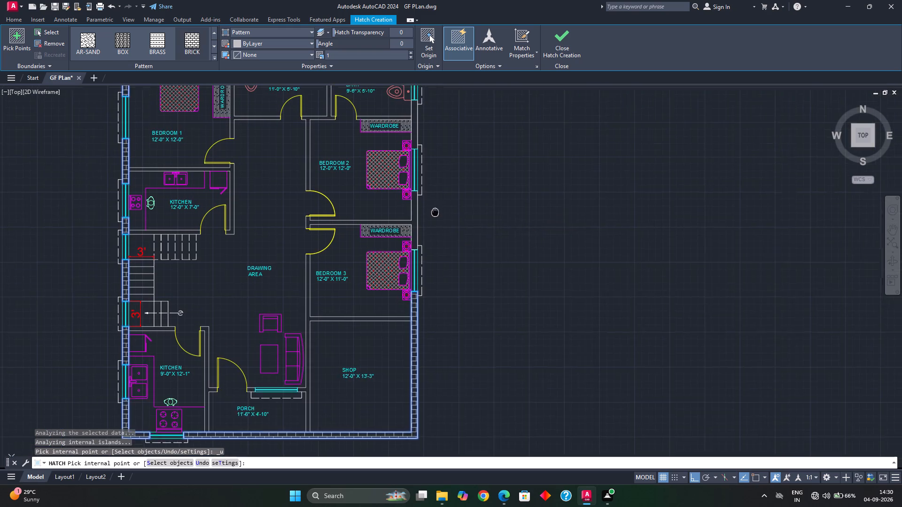
middle_drag(435, 217, 434, 257)
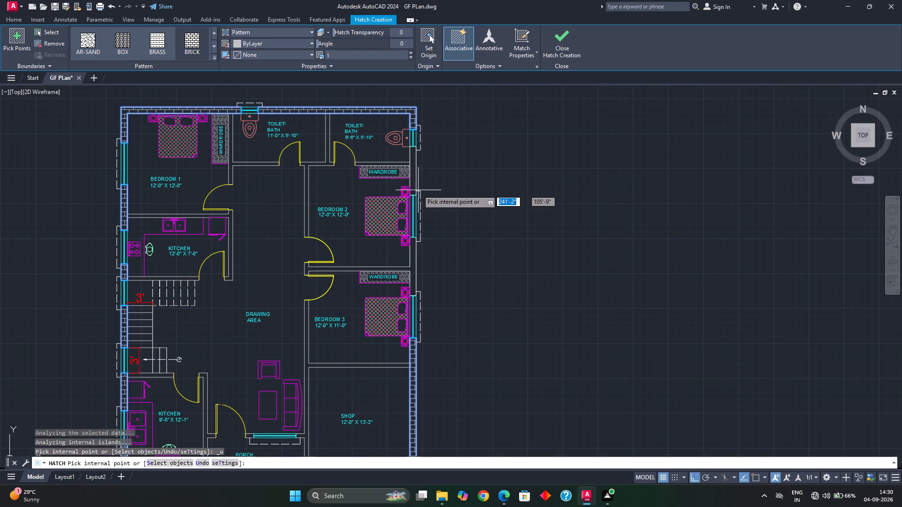
scroll(417, 187, up, 1)
key(ctrl+z)
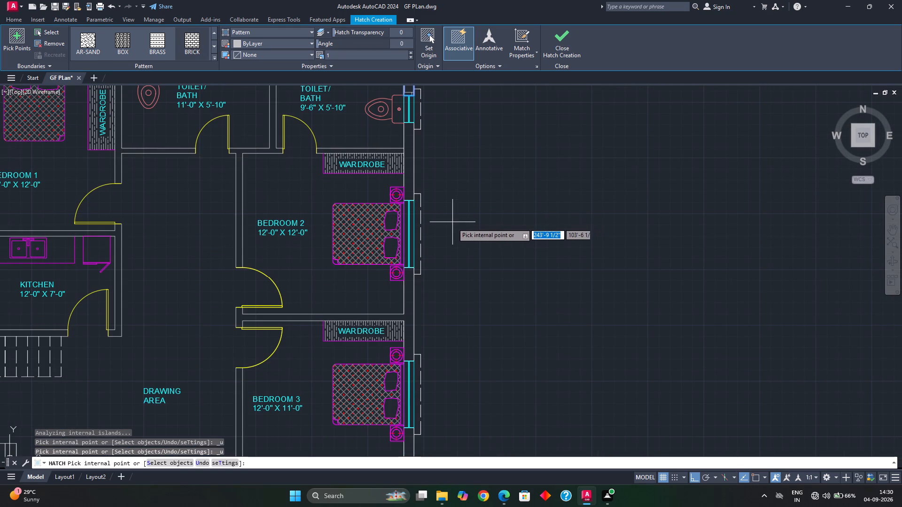
key(ctrl+z)
ctrl+scroll(452, 224, down, 2)
key(ctrl+z)
key(ctrl+z)
key(ctrl+z)
key(ctrl+z)
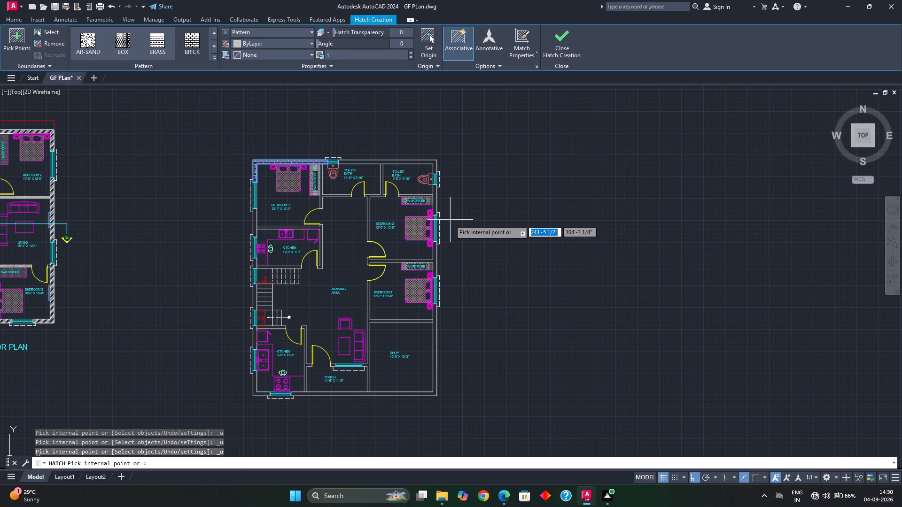
key(ctrl+z)
key(Escape)
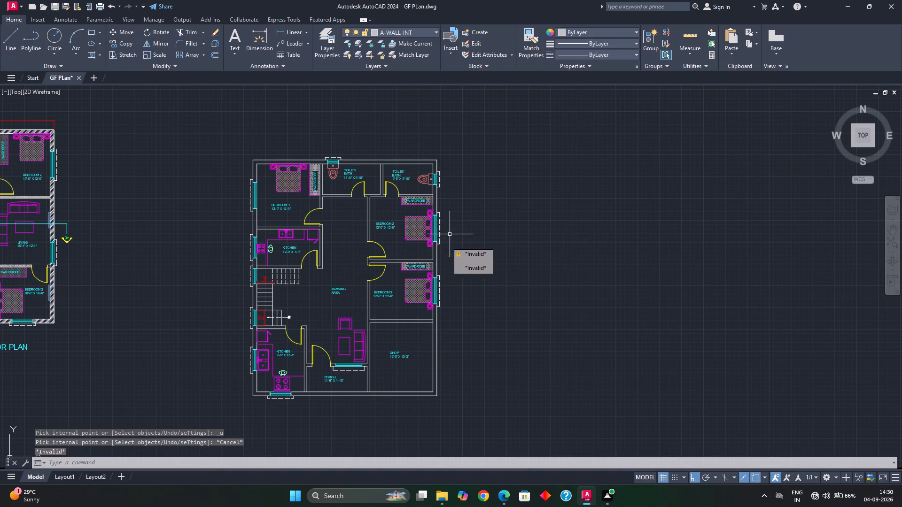
Stretch the right exterior wall's inner line above BEDROOM 3's wardrobe across the partition's end to meet BEDROOM 2's inner wall line.
scroll(436, 259, up, 3)
middle_drag(430, 276, 424, 246)
scroll(416, 238, up, 3)
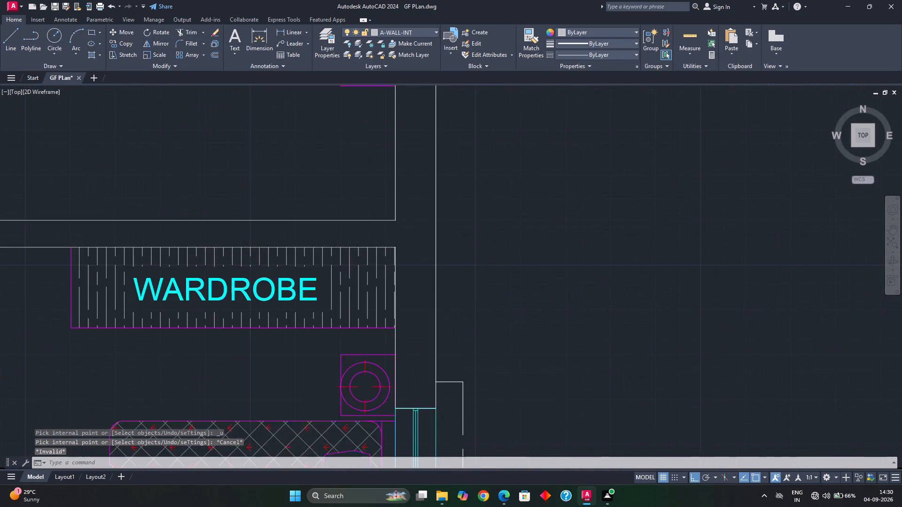
click(381, 266)
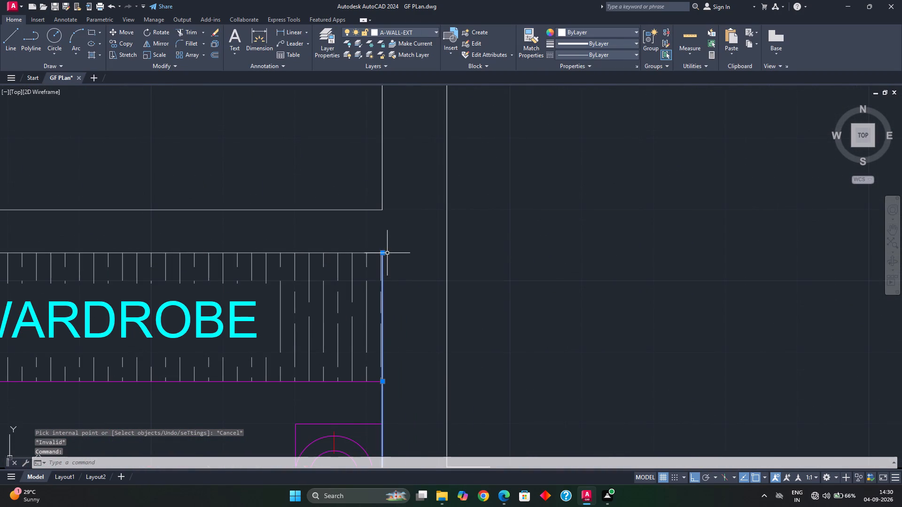
click(384, 253)
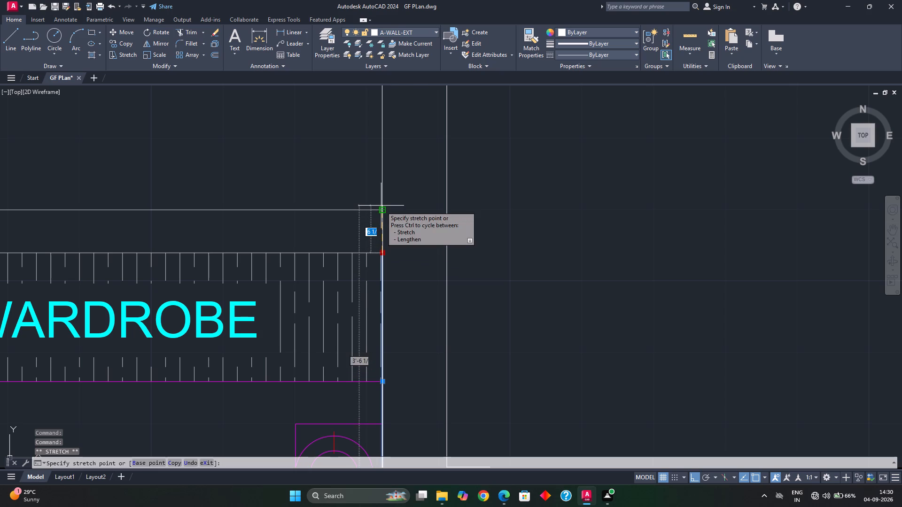
click(383, 210)
key(Escape)
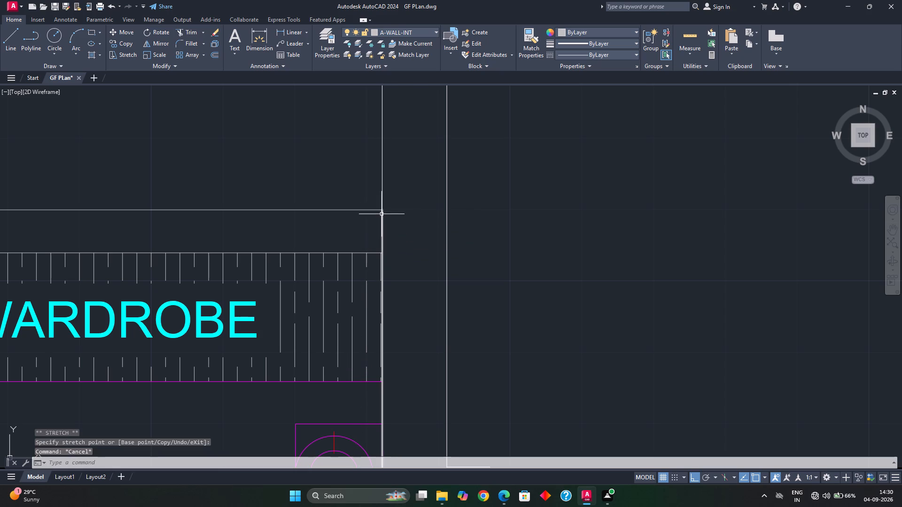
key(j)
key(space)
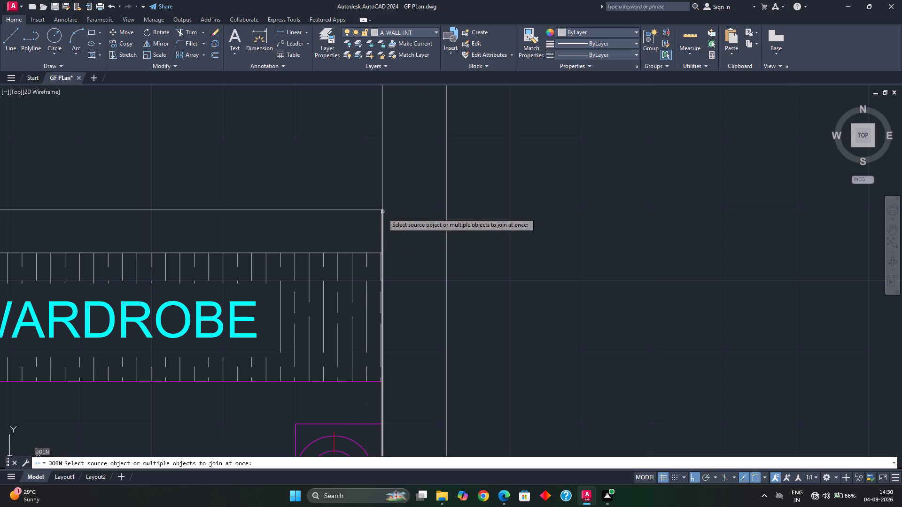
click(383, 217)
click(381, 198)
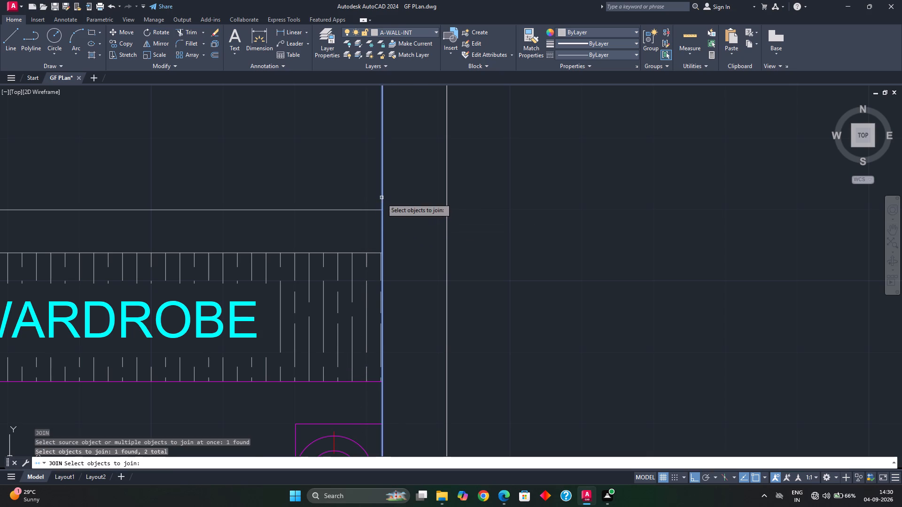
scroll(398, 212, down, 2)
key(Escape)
Check the hatch pattern used on the ground floor plan's exterior wall beside BEDROOM 3.
scroll(397, 212, down, 5)
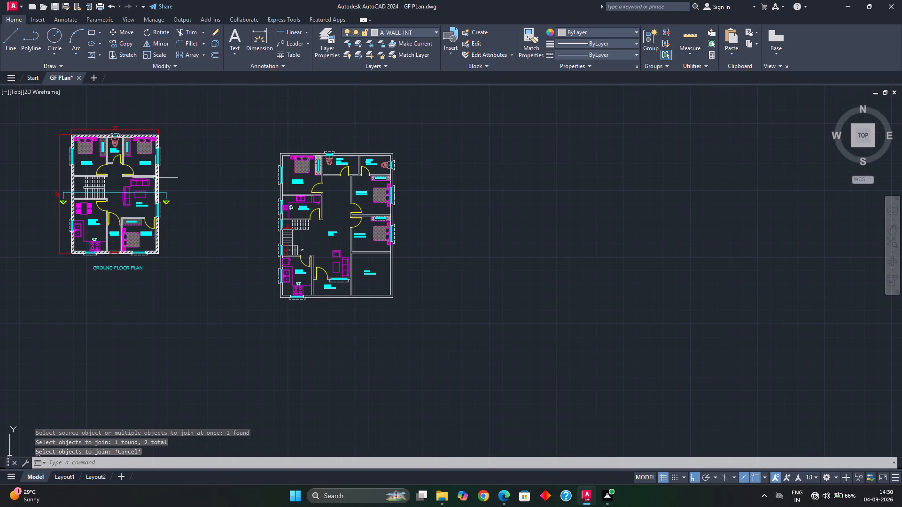
scroll(159, 223, up, 4)
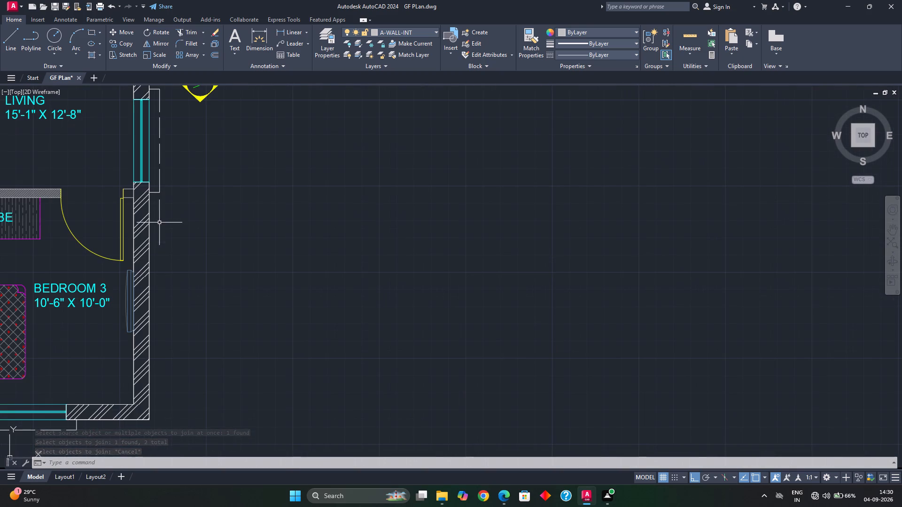
click(140, 226)
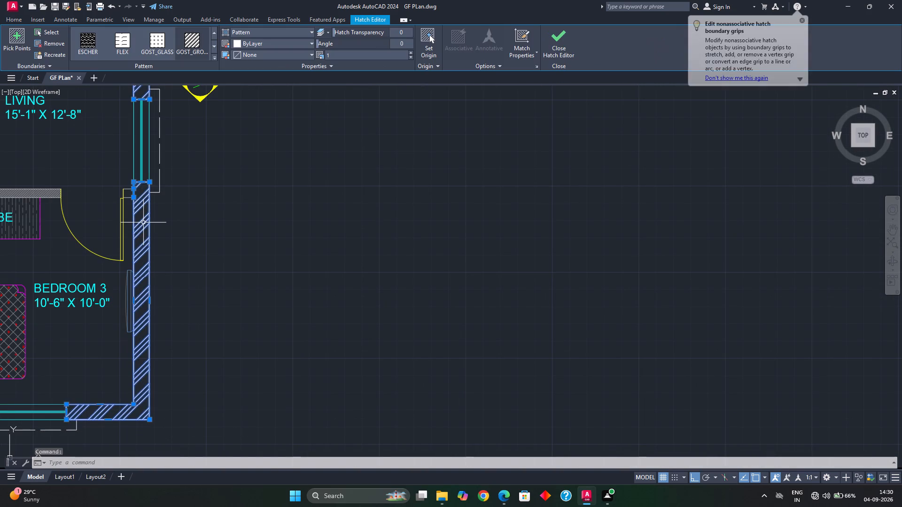
key(Escape)
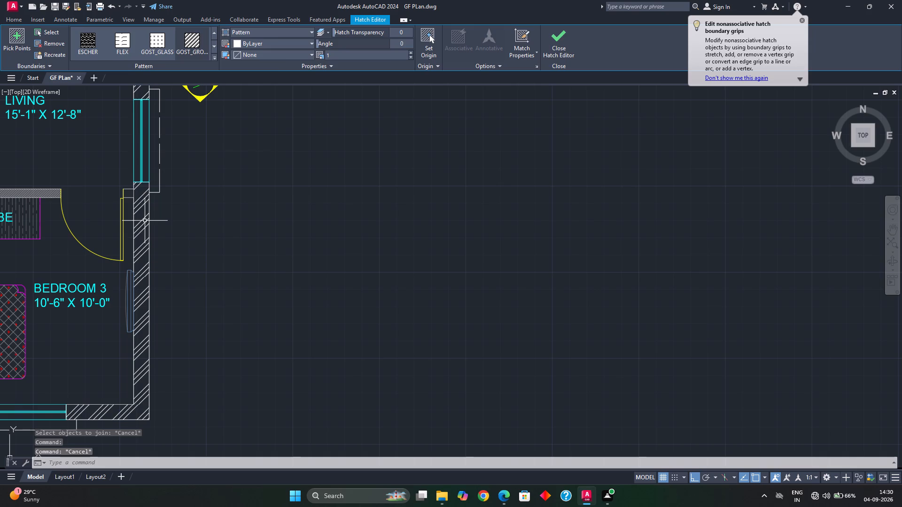
Hatch the second plan's upper exterior wall on both sides of the toilet window with the diagonal GOST_GRO... pattern.
text(H)
key(space)
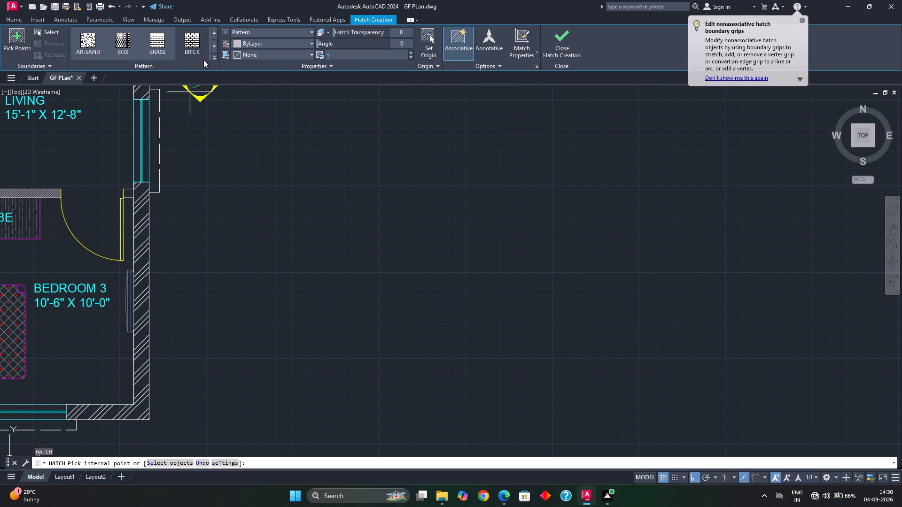
click(213, 58)
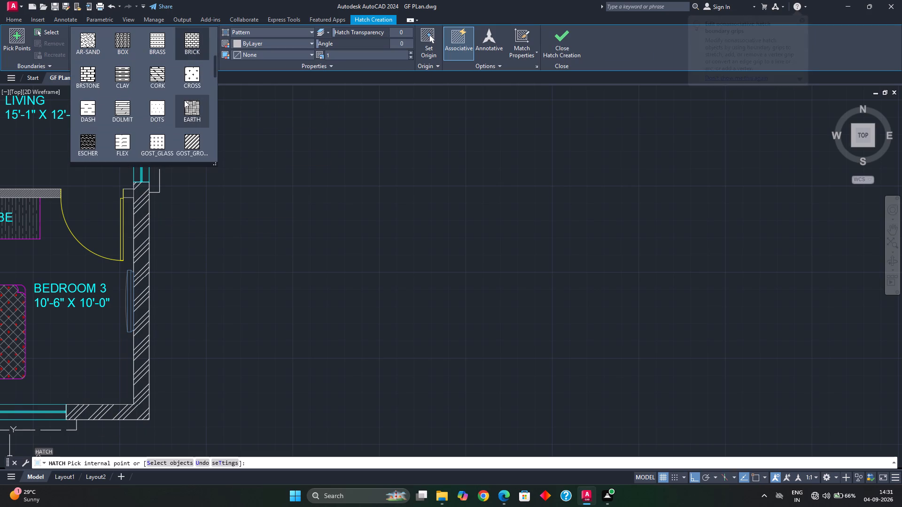
click(191, 137)
scroll(304, 182, down, 2)
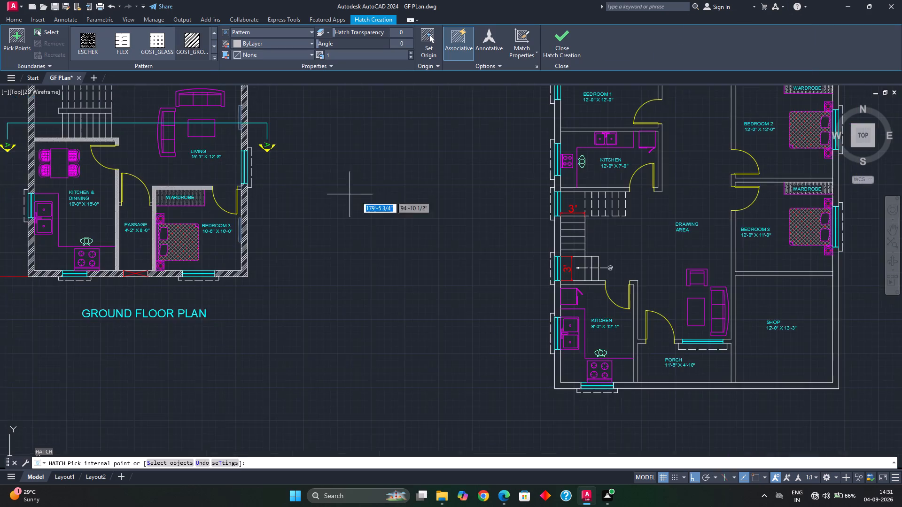
middle_drag(383, 196, 237, 204)
middle_drag(337, 165, 318, 233)
middle_drag(362, 168, 339, 220)
scroll(357, 164, up, 3)
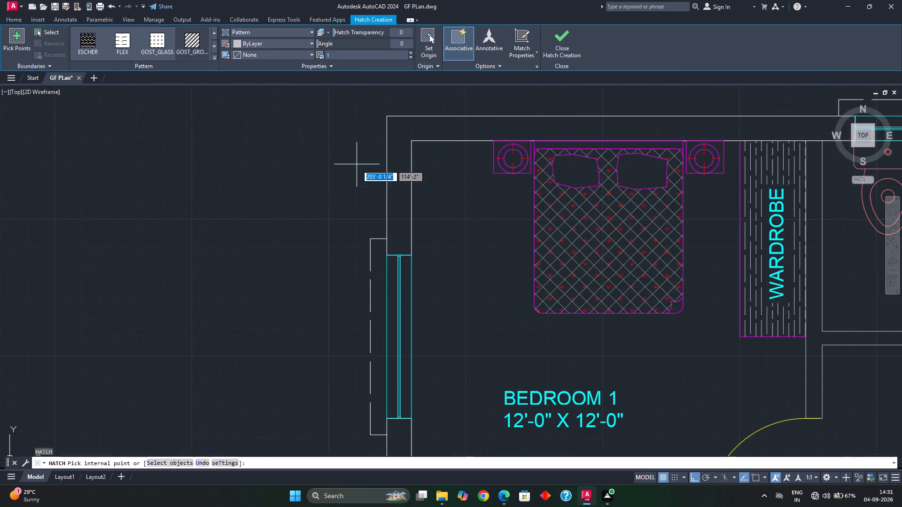
click(398, 184)
scroll(407, 199, down, 2)
middle_drag(404, 199, 341, 211)
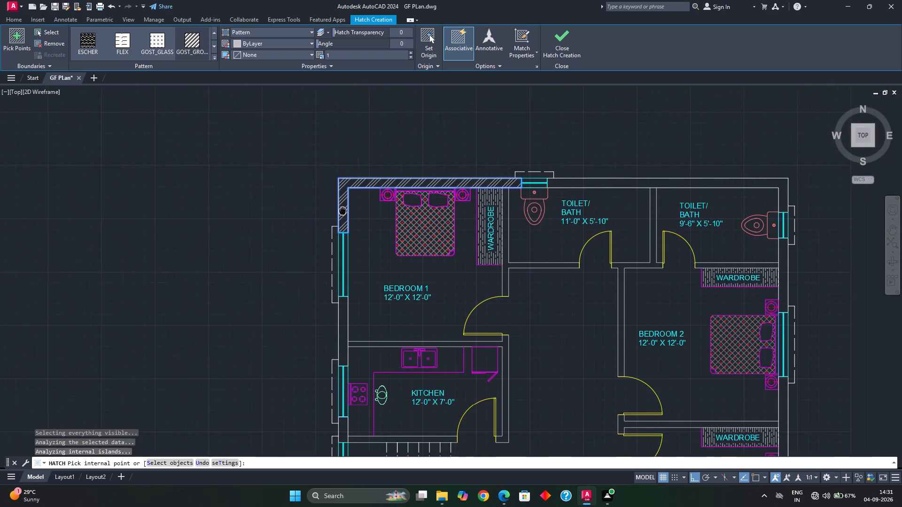
middle_drag(341, 211, 340, 211)
click(557, 184)
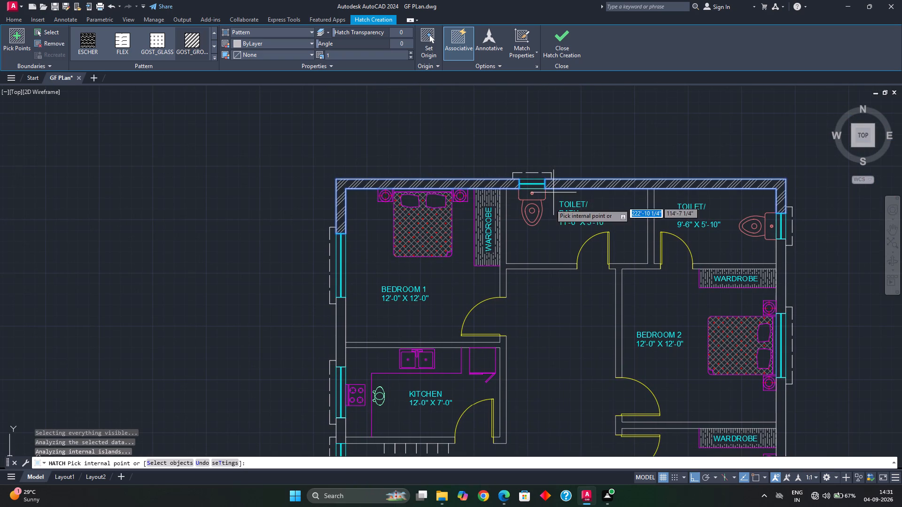
Add the left exterior wall segments between the windows to the hatch, from BEDROOM 1 to the lower kitchen's corner wall.
middle_drag(472, 274, 460, 164)
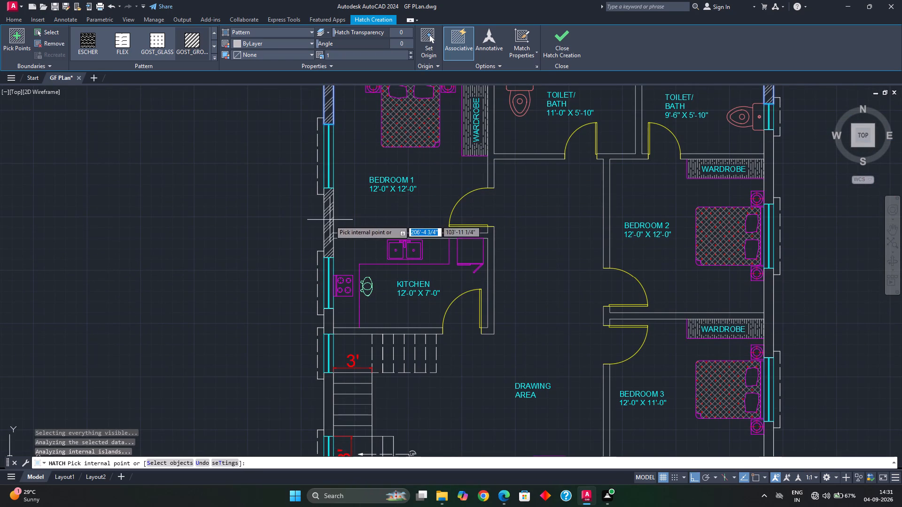
click(330, 220)
middle_drag(354, 231, 359, 100)
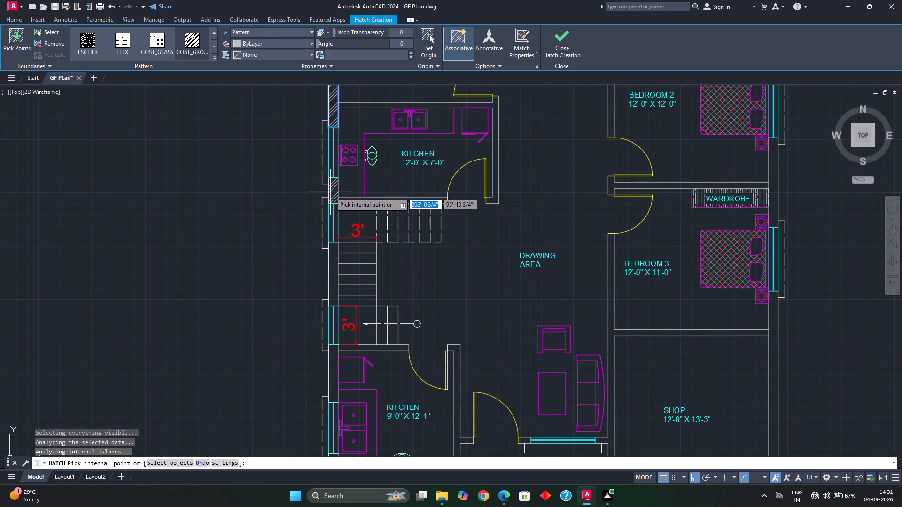
click(330, 192)
click(331, 264)
middle_drag(329, 258, 283, 81)
click(285, 191)
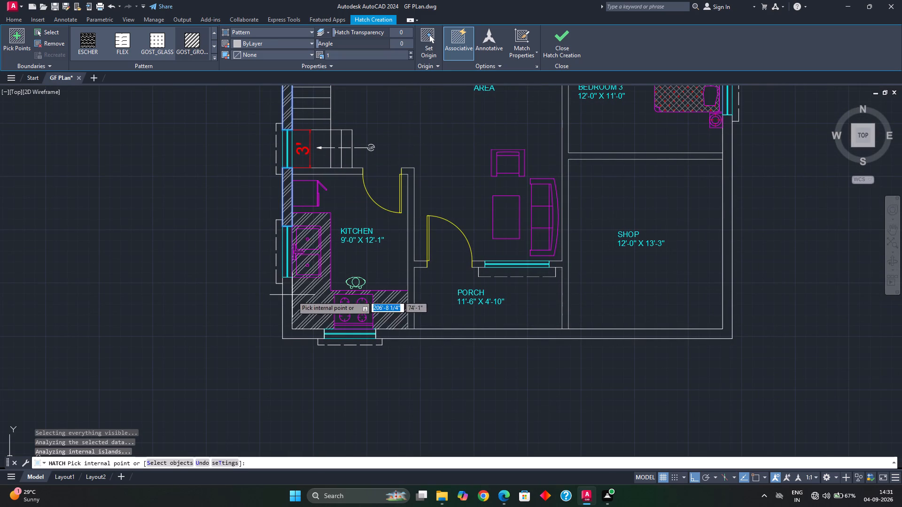
click(289, 296)
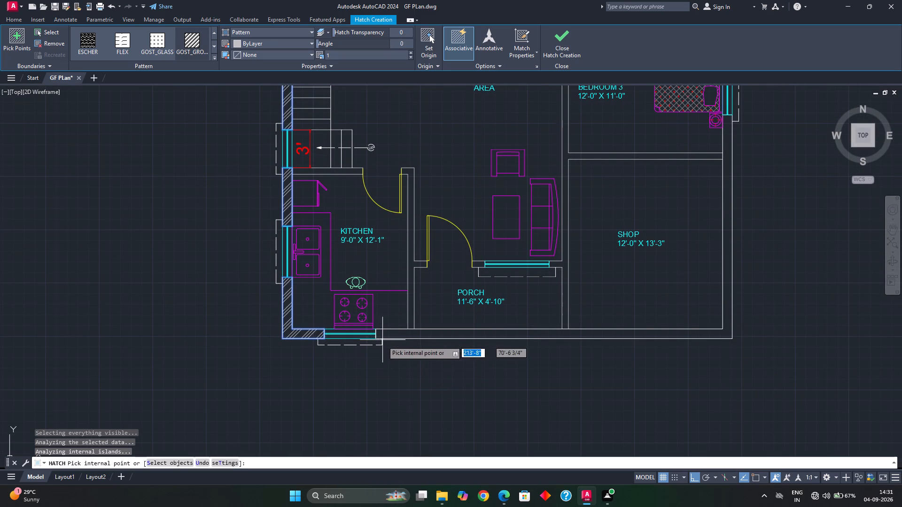
Add the bottom exterior wall along the porch and shop and the right wall segments beside BEDROOM 3 and BEDROOM 2 to the hatch.
click(389, 336)
middle_drag(640, 305, 519, 416)
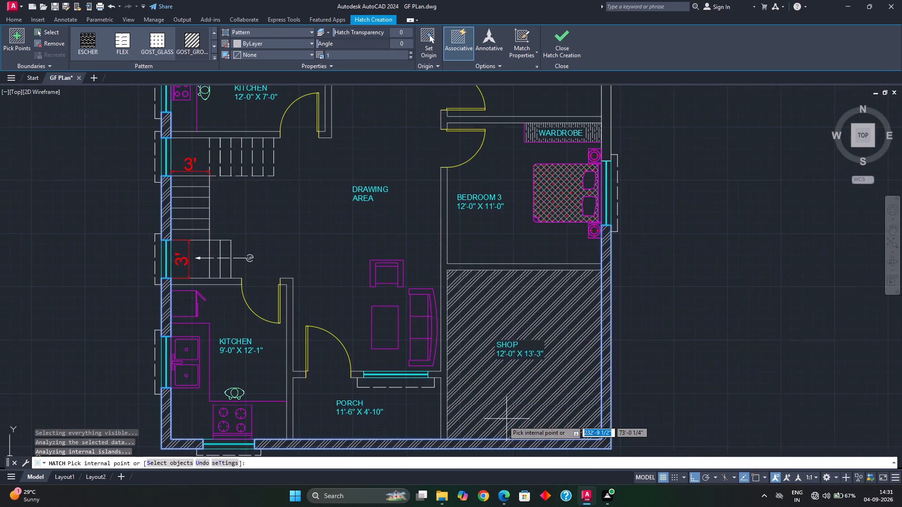
middle_drag(592, 285, 549, 423)
scroll(567, 298, up, 2)
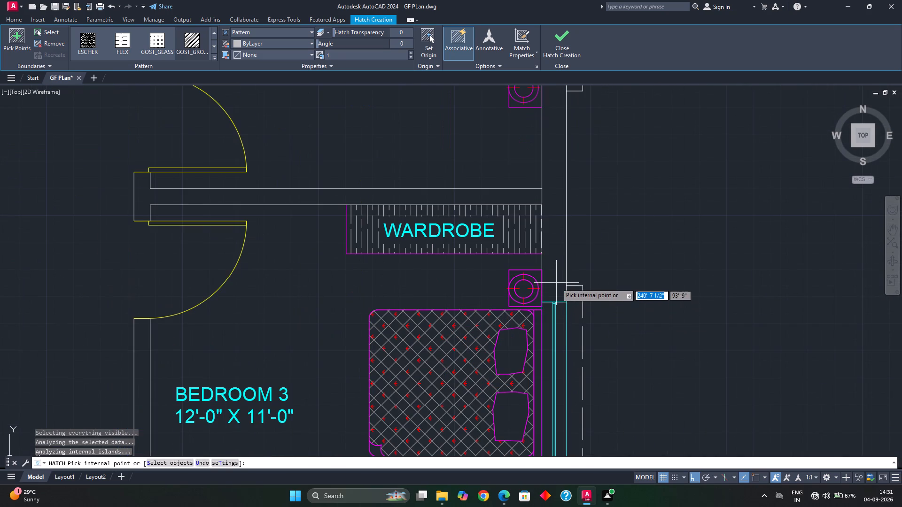
click(554, 280)
scroll(593, 268, down, 3)
middle_drag(600, 248, 566, 388)
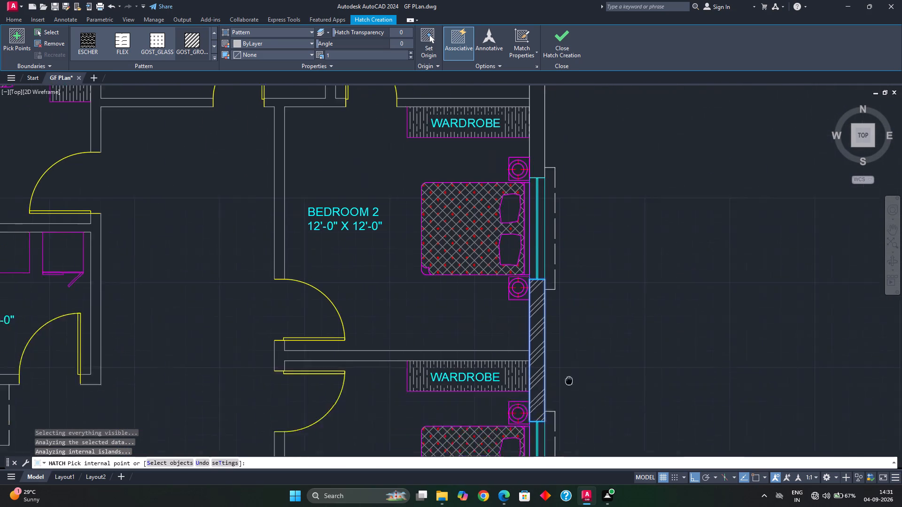
middle_drag(566, 388, 552, 436)
click(521, 216)
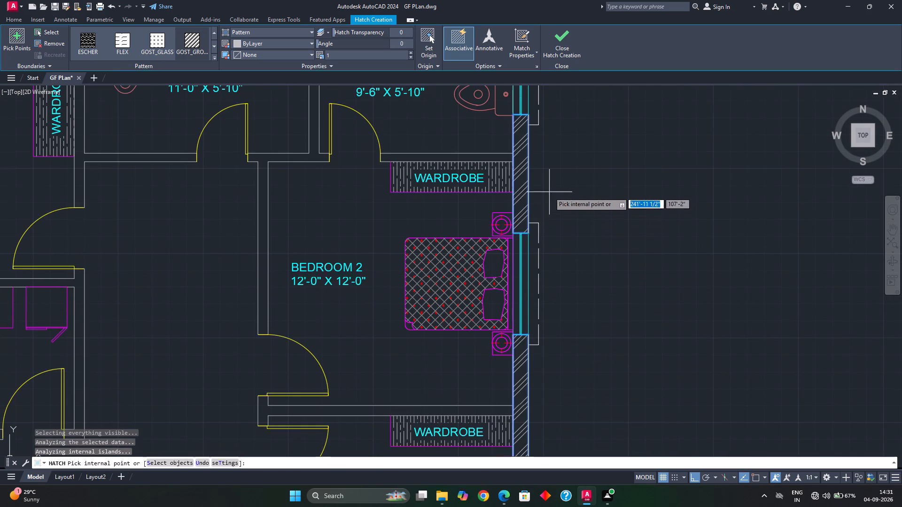
middle_drag(552, 189, 533, 397)
scroll(534, 353, down, 1)
middle_drag(534, 353, 543, 299)
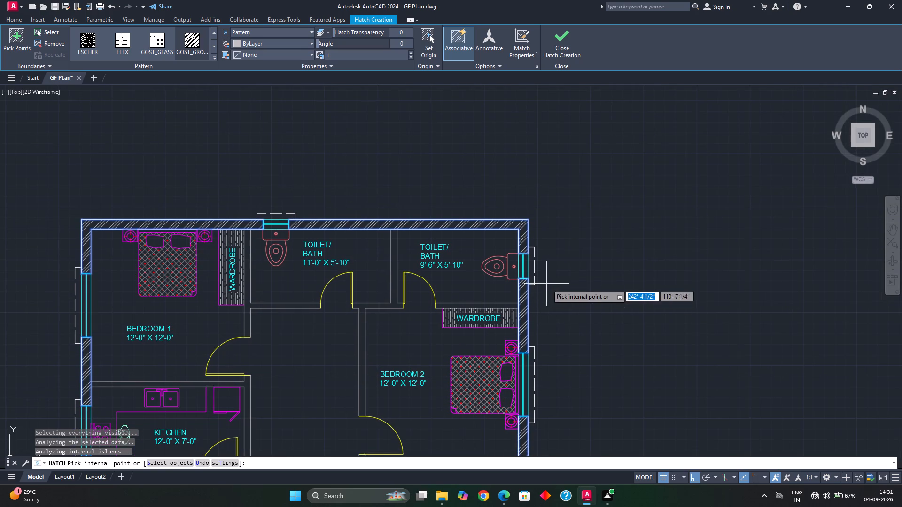
middle_drag(555, 334, 568, 281)
middle_drag(568, 284, 576, 245)
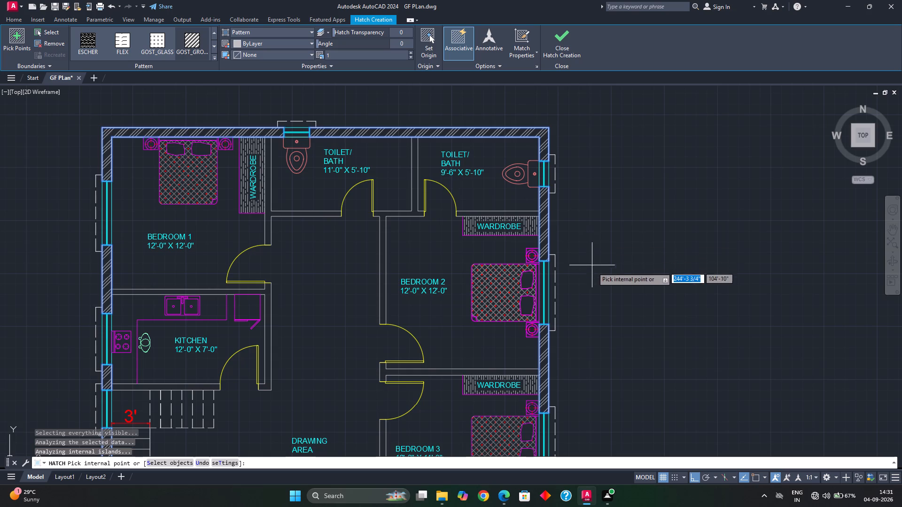
Finish the exterior wall hatch on the second plan.
scroll(593, 272, down, 1)
middle_drag(591, 272, 592, 208)
middle_drag(607, 269, 622, 209)
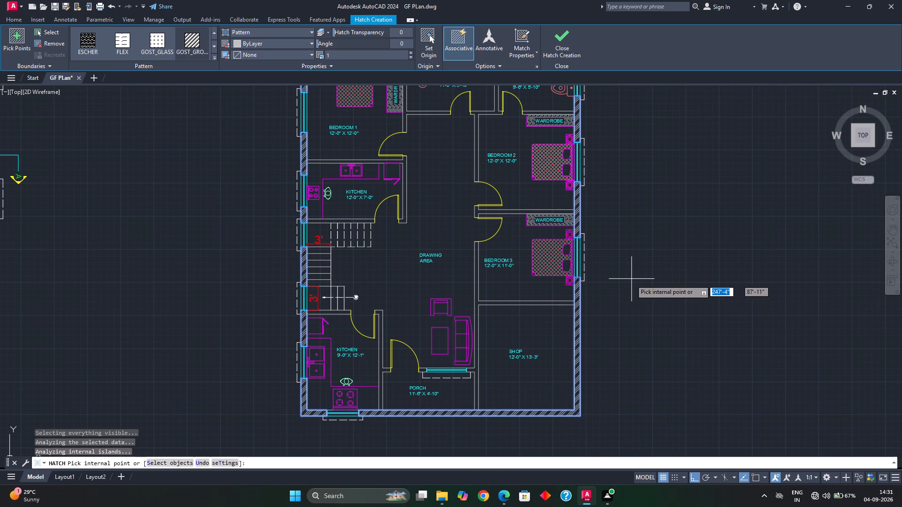
key(Escape)
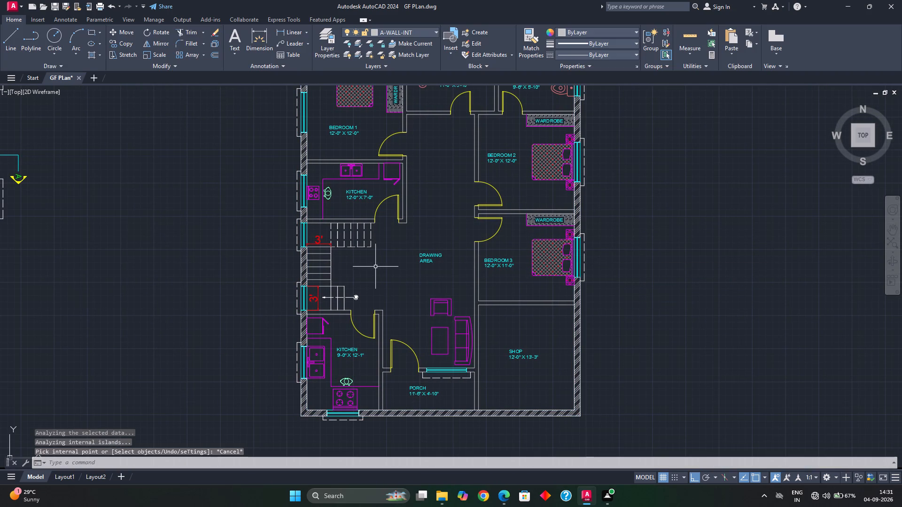
Check the hatch pattern used on the ground floor plan's interior walls.
middle_drag(315, 220, 337, 263)
scroll(342, 261, down, 1)
middle_drag(343, 260, 341, 240)
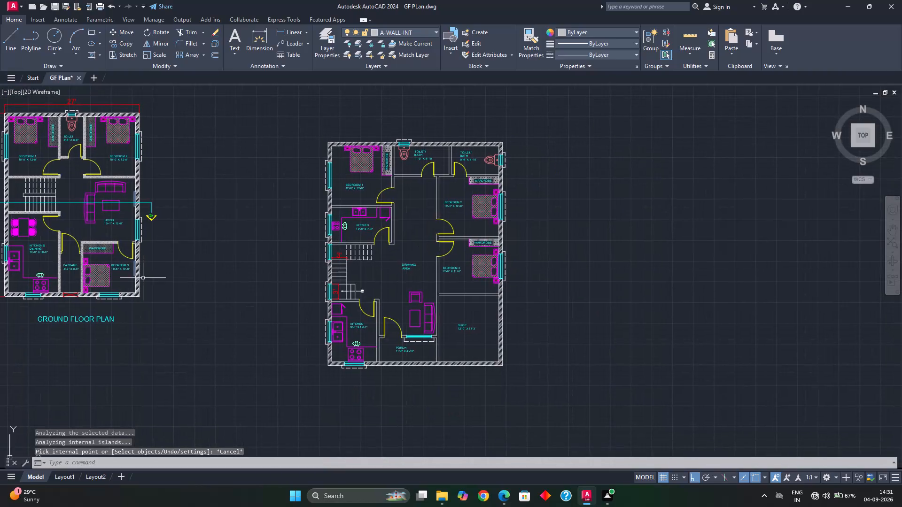
scroll(49, 215, up, 2)
click(53, 209)
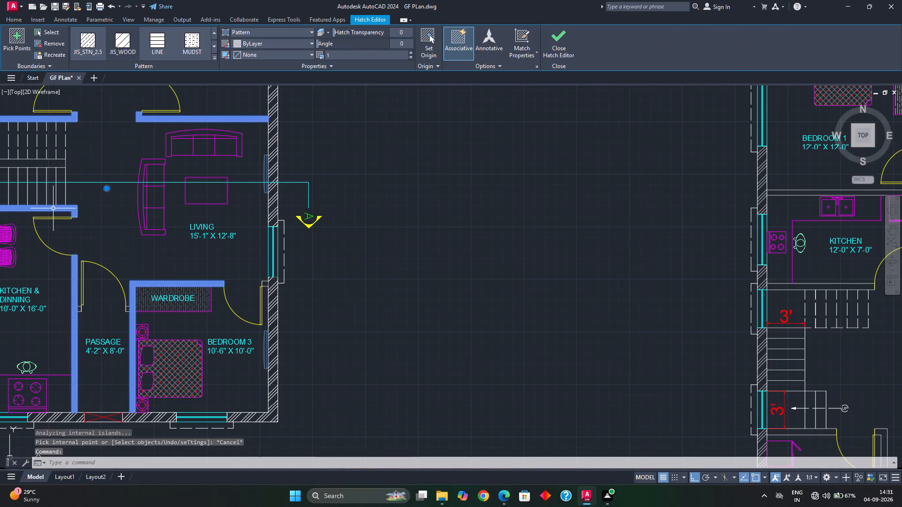
key(Escape)
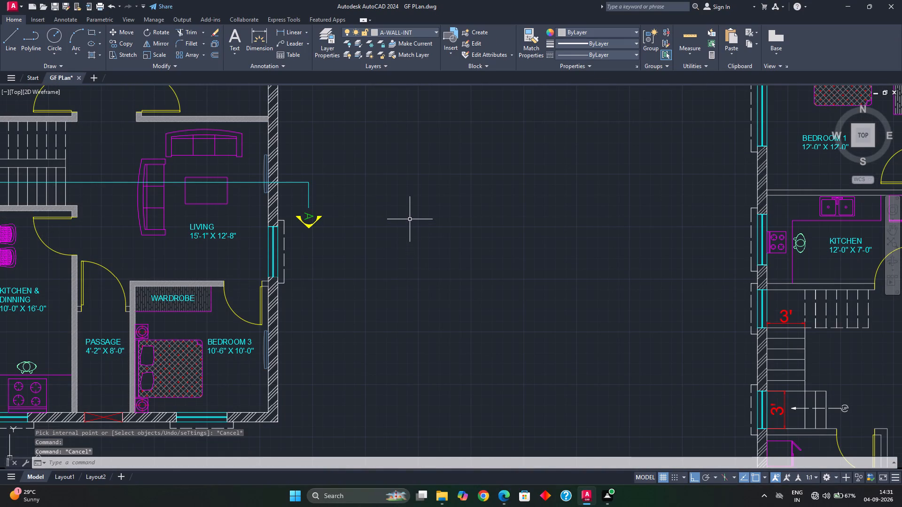
Hatch the second plan's upper kitchen interior walls, from the BEDROOM 1 side to the stairs side, with the JIS_WOOD pattern.
text(H)
key(space)
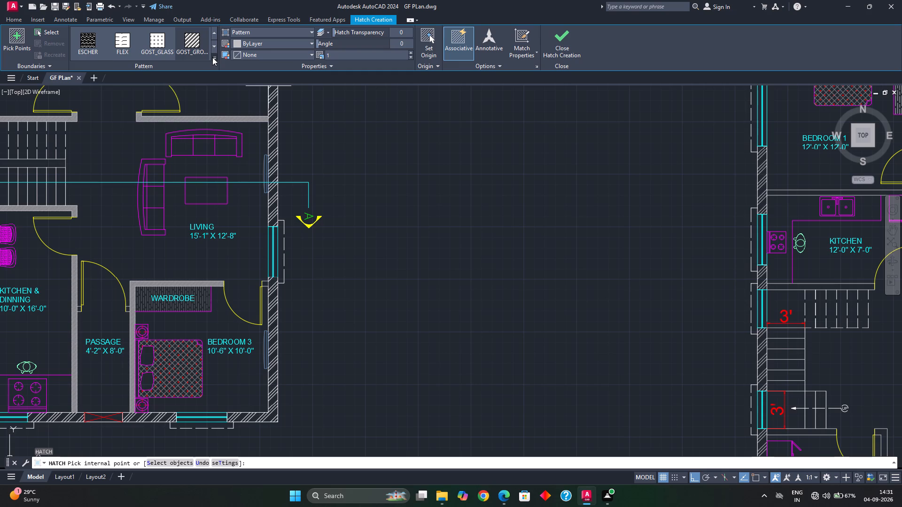
click(212, 57)
scroll(138, 100, down, 2)
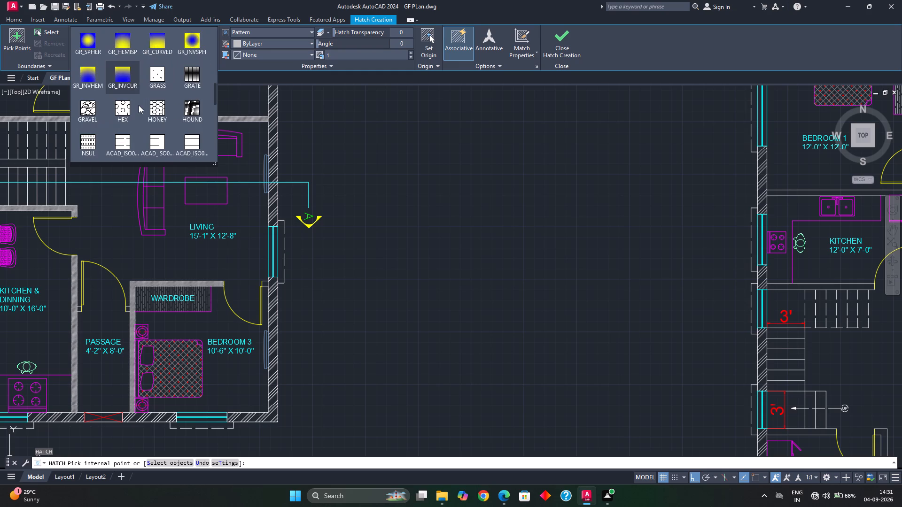
scroll(139, 105, down, 3)
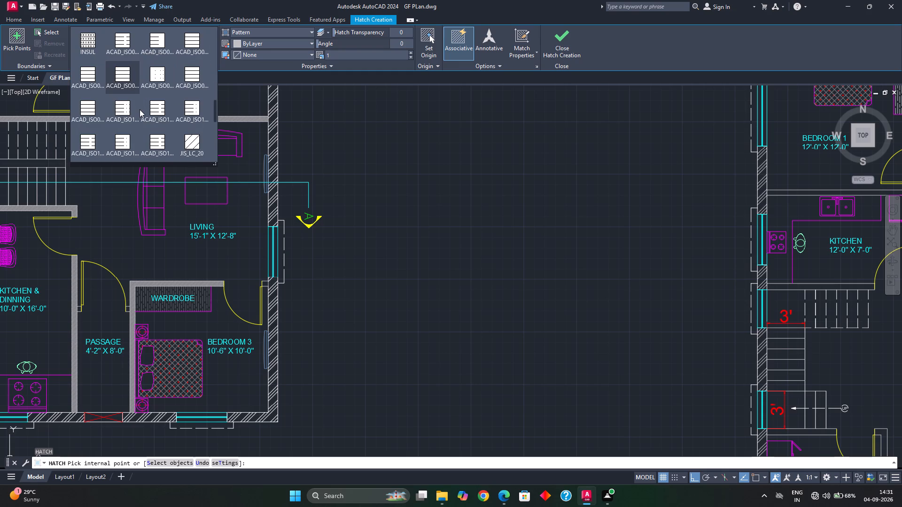
scroll(140, 109, down, 2)
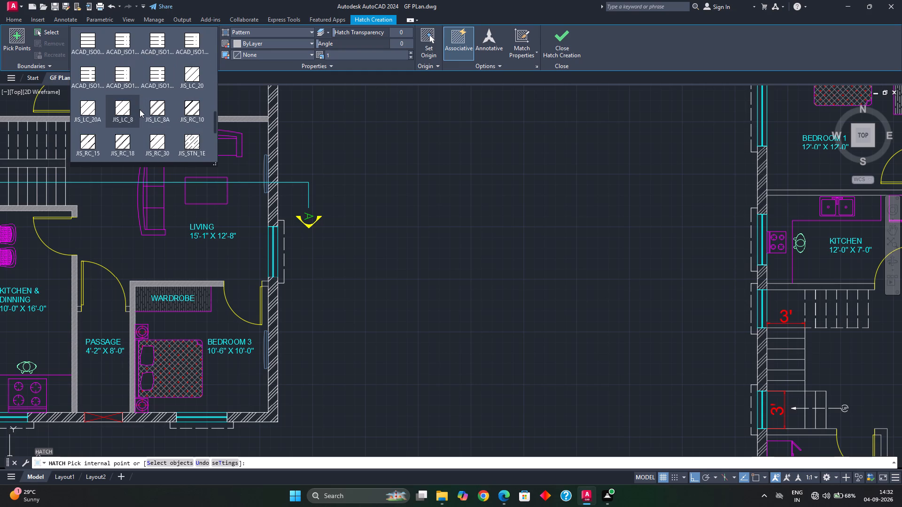
scroll(140, 109, down, 3)
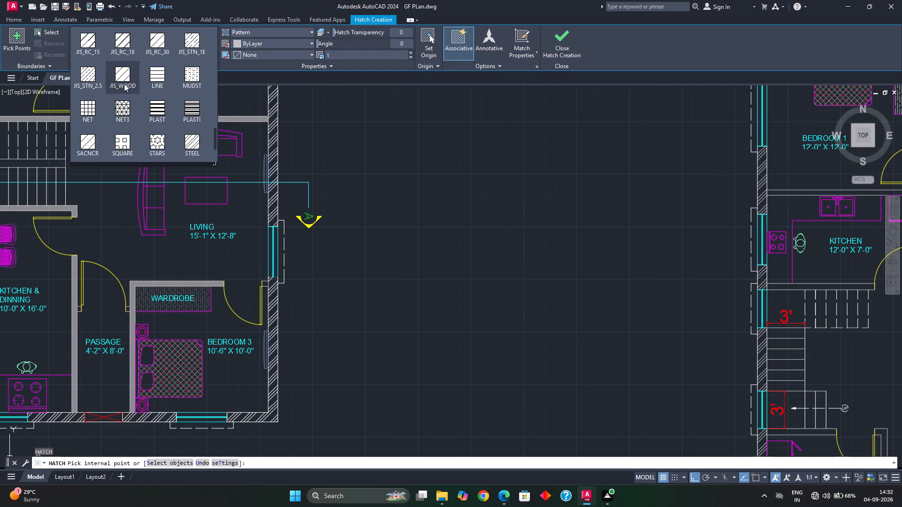
click(125, 78)
middle_drag(409, 189, 159, 239)
middle_drag(306, 244, 258, 242)
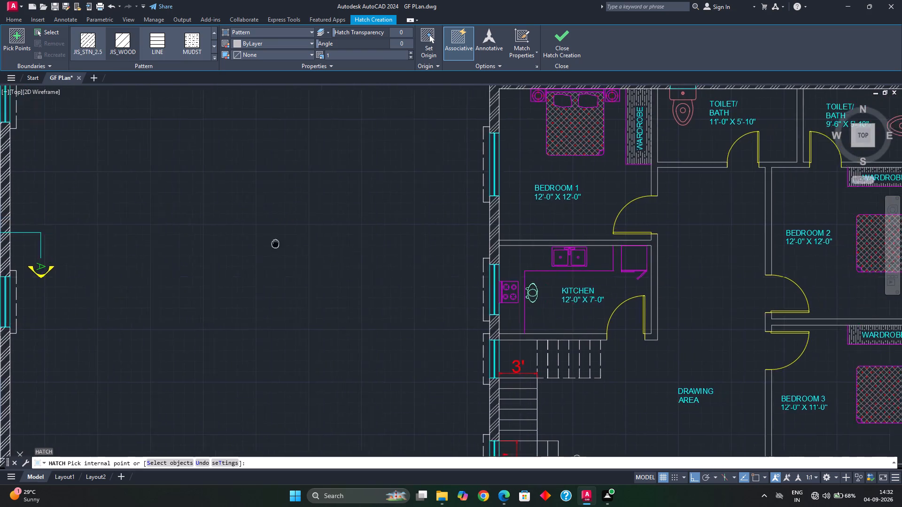
middle_drag(258, 242, 135, 211)
scroll(340, 213, up, 2)
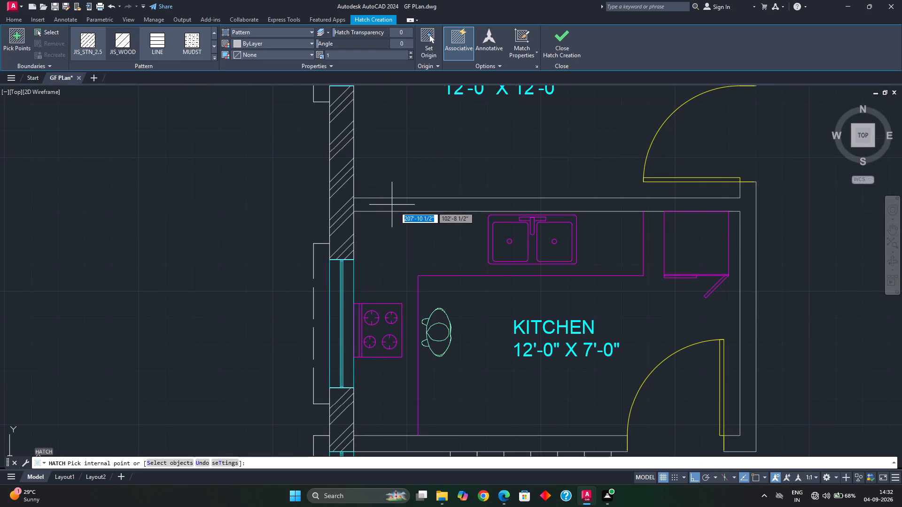
click(401, 206)
scroll(483, 227, down, 2)
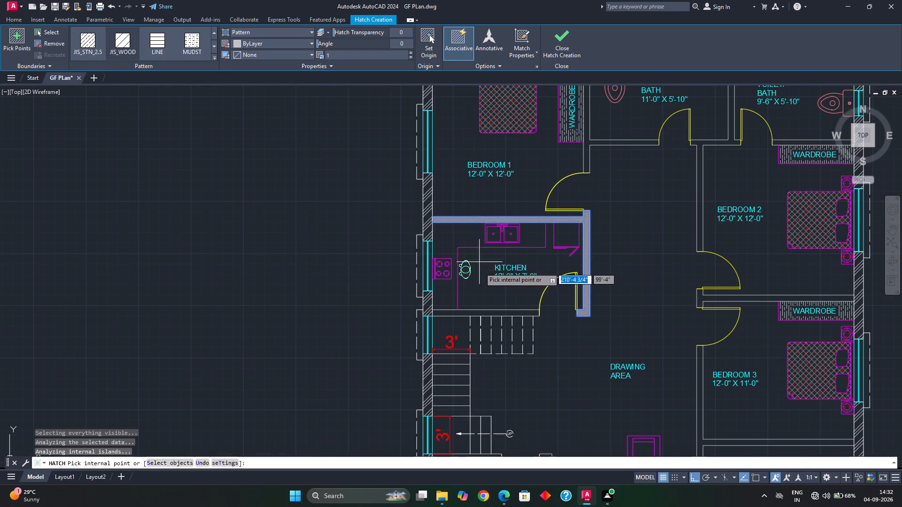
middle_drag(481, 269, 451, 132)
scroll(481, 188, up, 3)
click(477, 147)
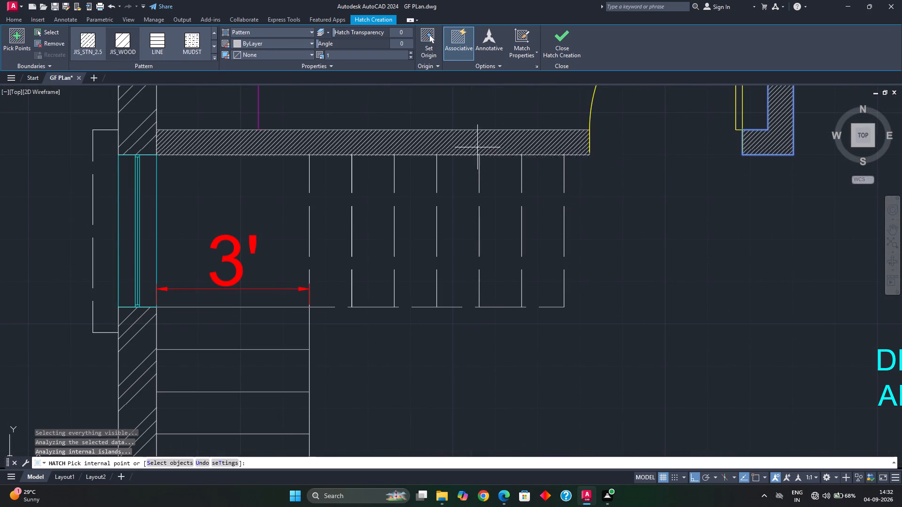
Add the lower kitchen's interior walls, the porch-to-shop wall and the short wall between porch door and window to the hatch.
scroll(470, 235, down, 2)
middle_drag(455, 295, 430, 140)
scroll(404, 272, up, 1)
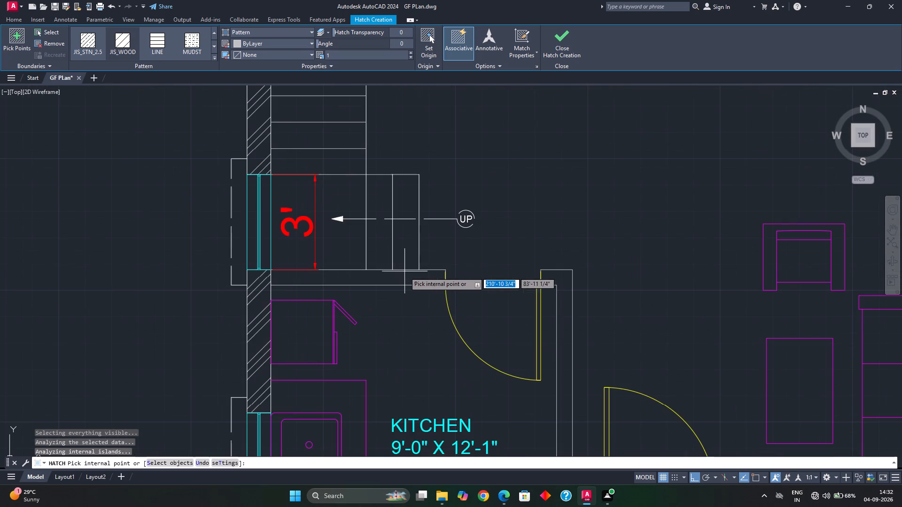
click(403, 278)
middle_drag(445, 246, 415, 158)
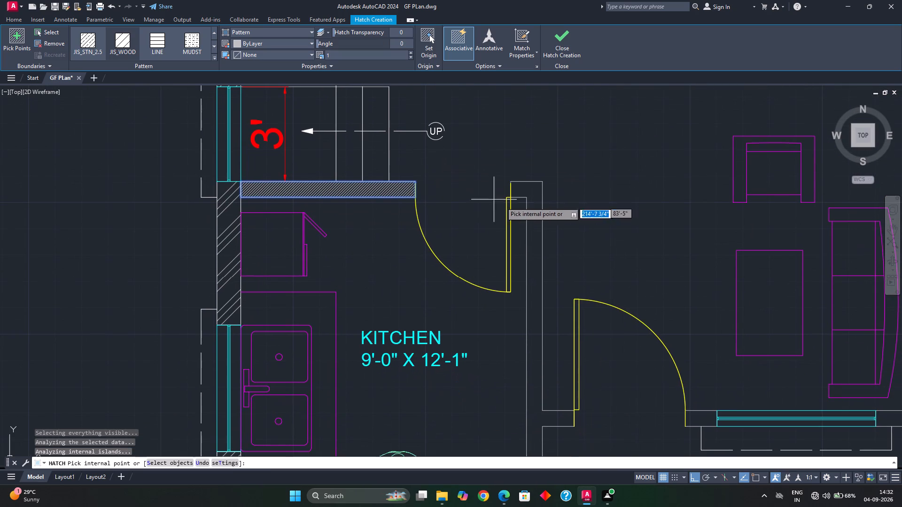
click(535, 191)
scroll(527, 256, down, 3)
middle_drag(523, 260, 515, 228)
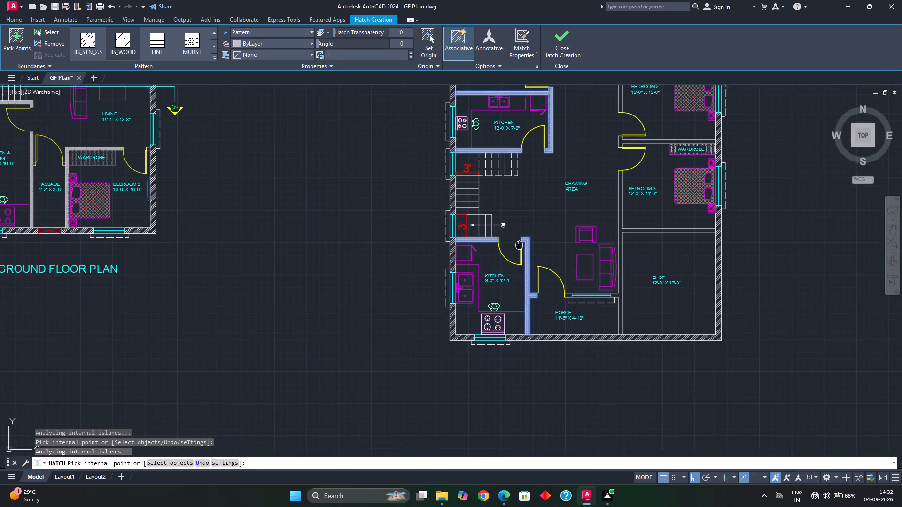
middle_drag(515, 228, 488, 154)
scroll(591, 215, up, 3)
click(564, 202)
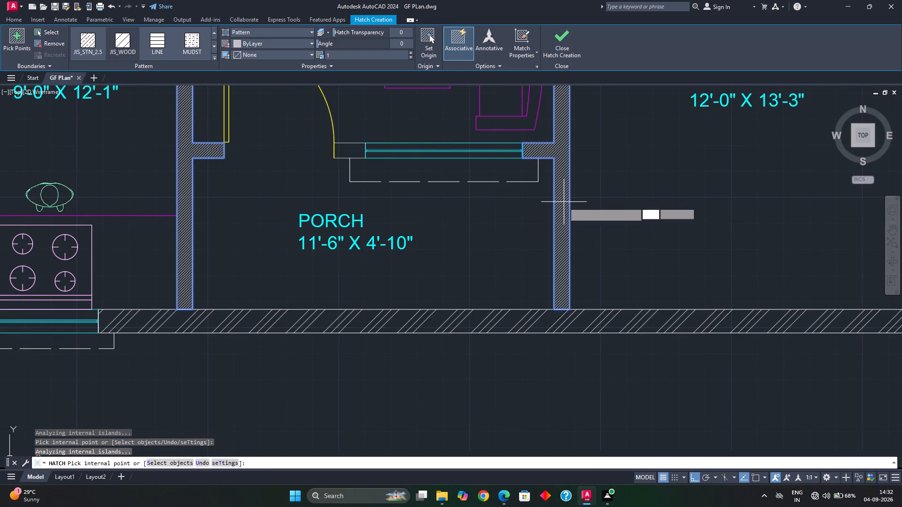
click(356, 153)
scroll(372, 169, down, 2)
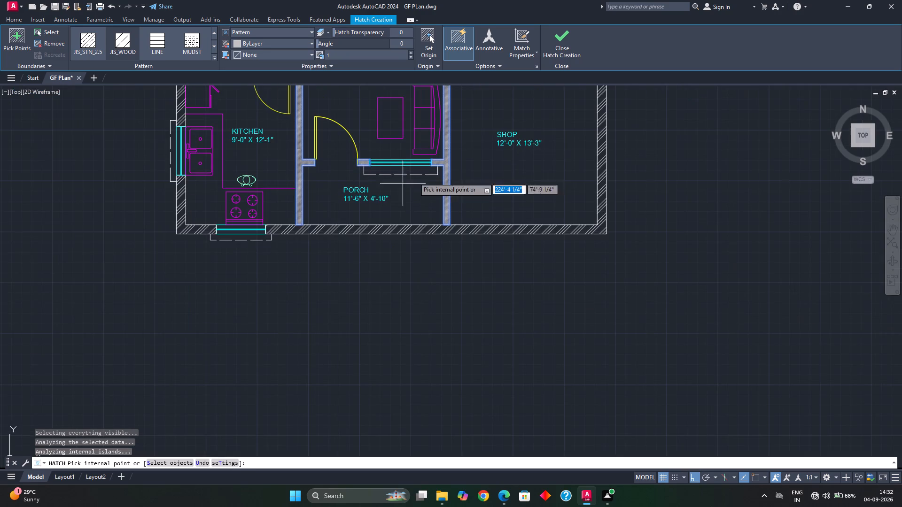
Add the wall between BEDROOM 2 and BEDROOM 3 and the BEDROOM 2 wall facing the drawing area to the hatch.
middle_drag(469, 130, 424, 253)
middle_drag(424, 215, 405, 258)
scroll(412, 218, down, 1)
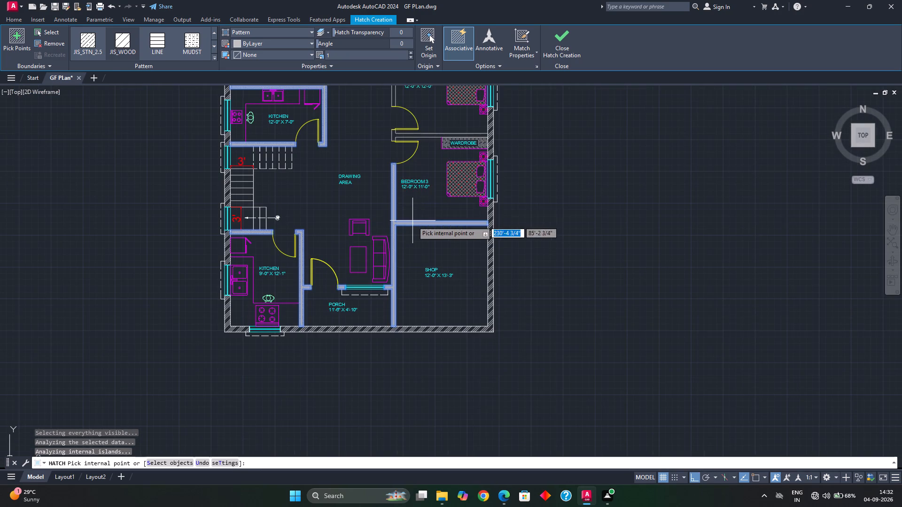
middle_drag(414, 195, 391, 266)
scroll(405, 202, up, 3)
click(401, 215)
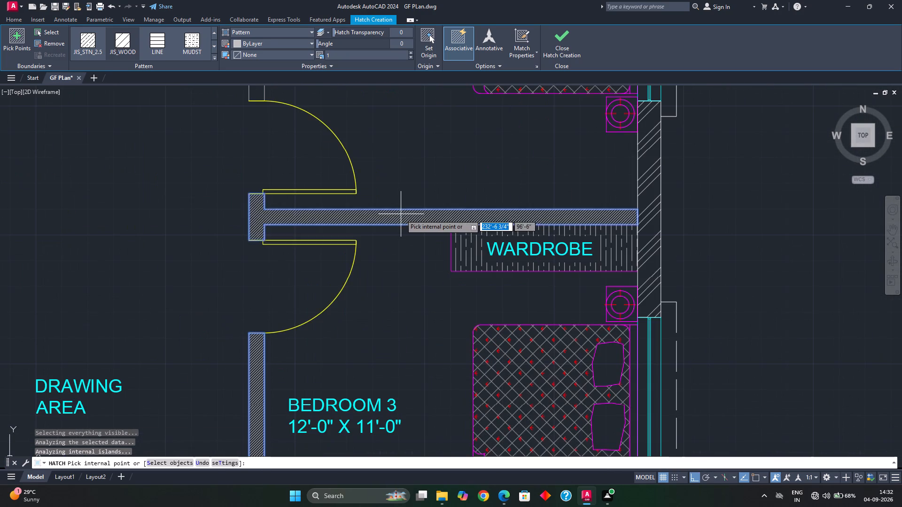
scroll(403, 208, down, 3)
middle_drag(407, 184, 397, 261)
scroll(340, 223, up, 3)
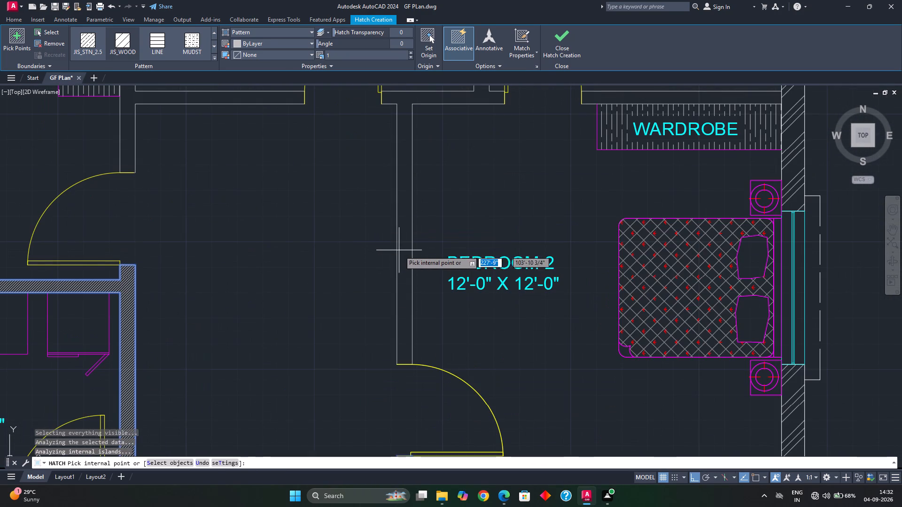
click(402, 249)
Add the wall between BEDROOM 1 and the 11'-0" X 5'-10" toilet to the hatch and finish the interior wall hatch.
scroll(404, 244, down, 3)
middle_drag(403, 230, 402, 260)
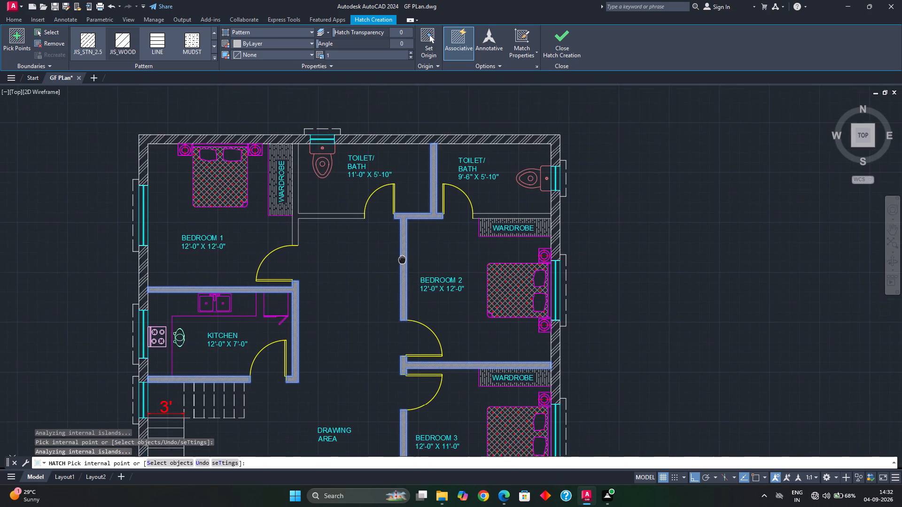
middle_drag(402, 260, 401, 260)
scroll(322, 225, up, 2)
click(331, 205)
scroll(334, 244, down, 3)
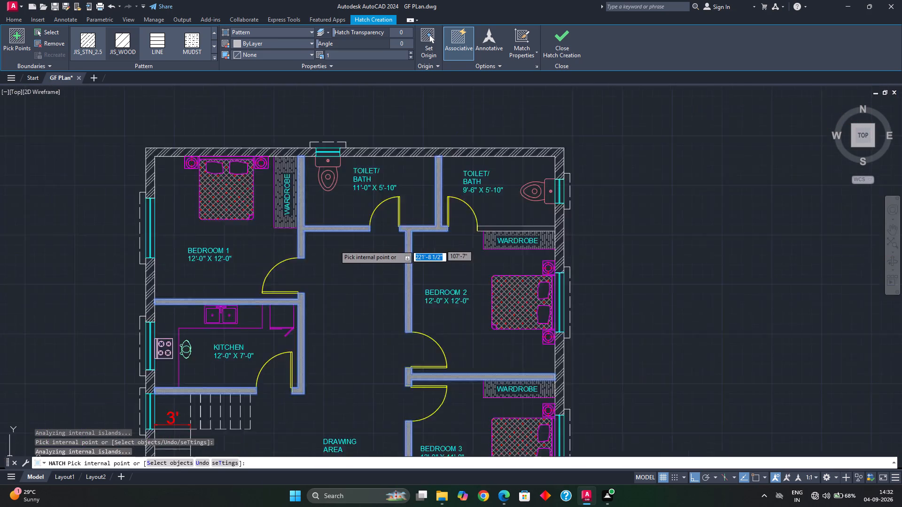
middle_drag(335, 250, 328, 214)
key(Escape)
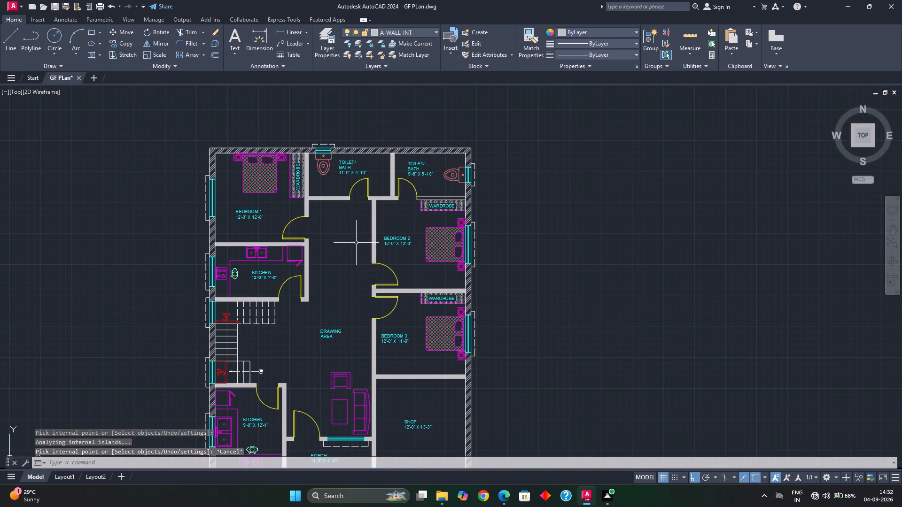
Review the hatched second plan and compare it with the ground floor plan for missing elements.
middle_drag(355, 242, 349, 217)
scroll(353, 249, up, 1)
middle_click(352, 249)
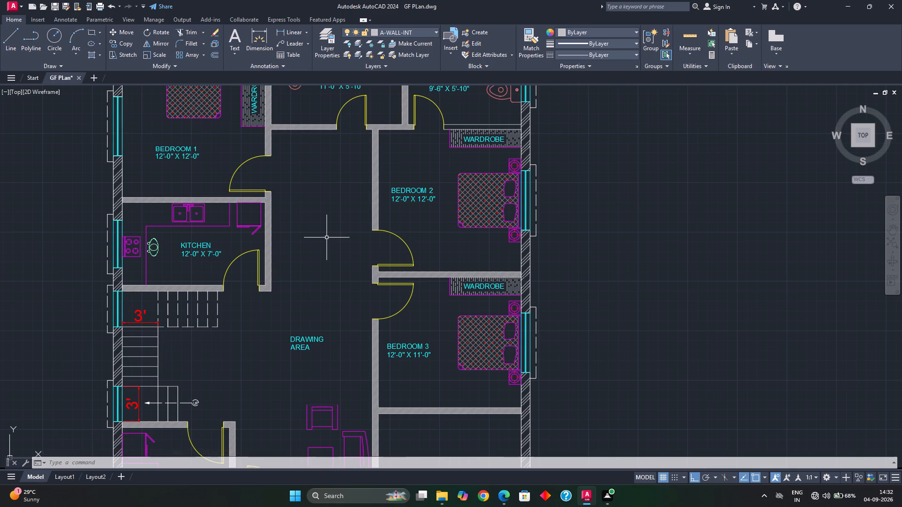
scroll(298, 318, down, 1)
middle_drag(298, 318, 296, 304)
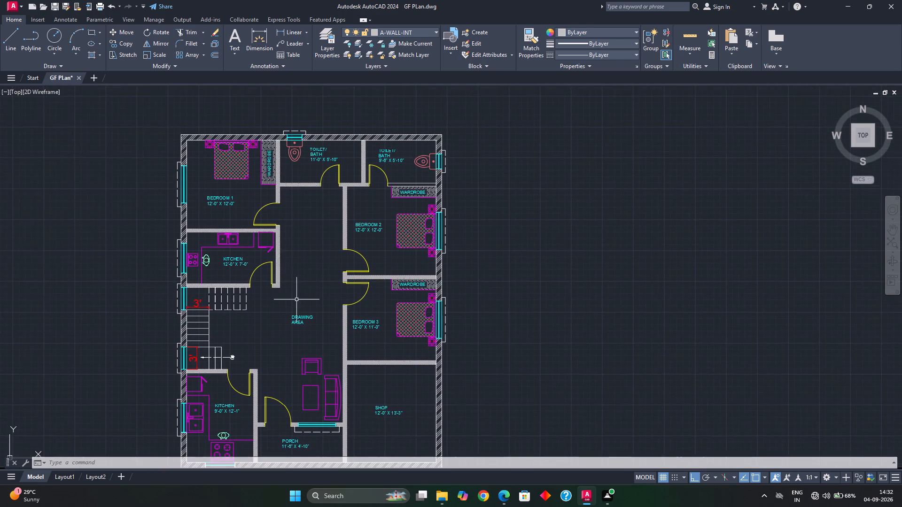
middle_drag(297, 297, 294, 276)
middle_drag(294, 298, 294, 278)
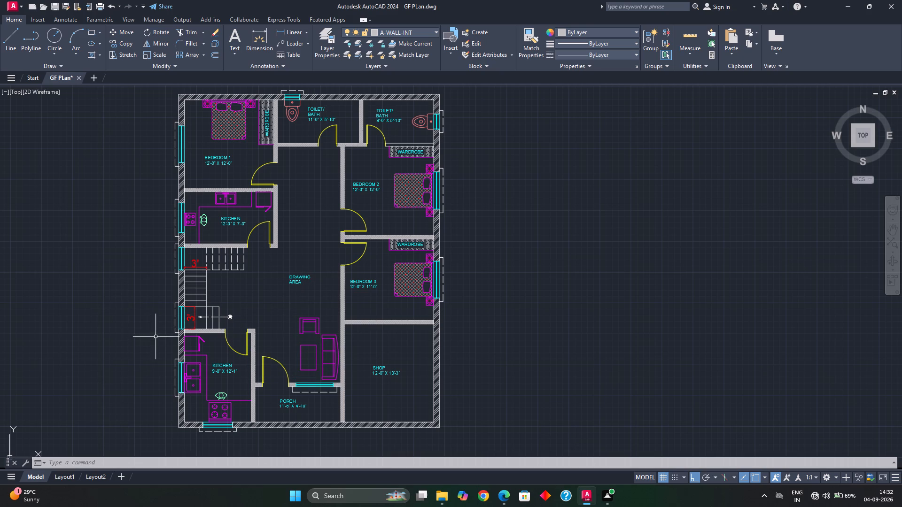
middle_drag(246, 358, 271, 273)
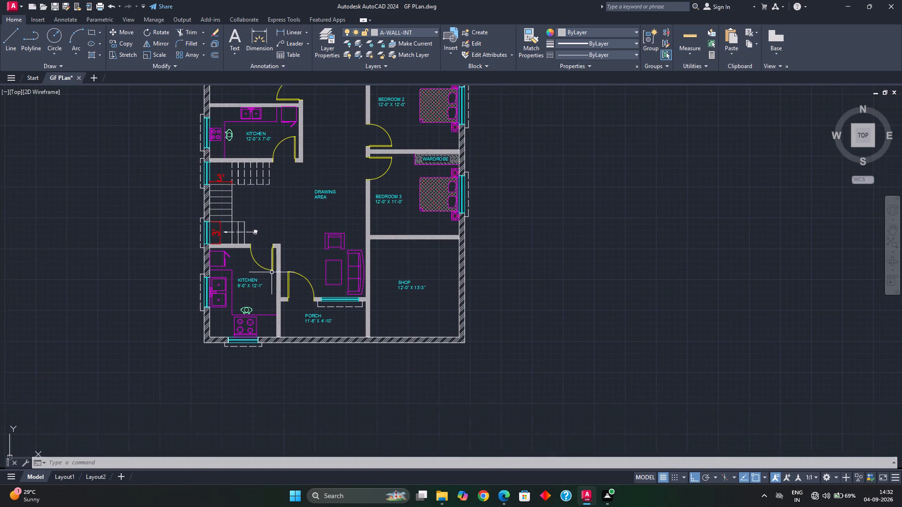
middle_drag(304, 241, 307, 252)
scroll(306, 249, down, 1)
middle_drag(149, 266, 181, 270)
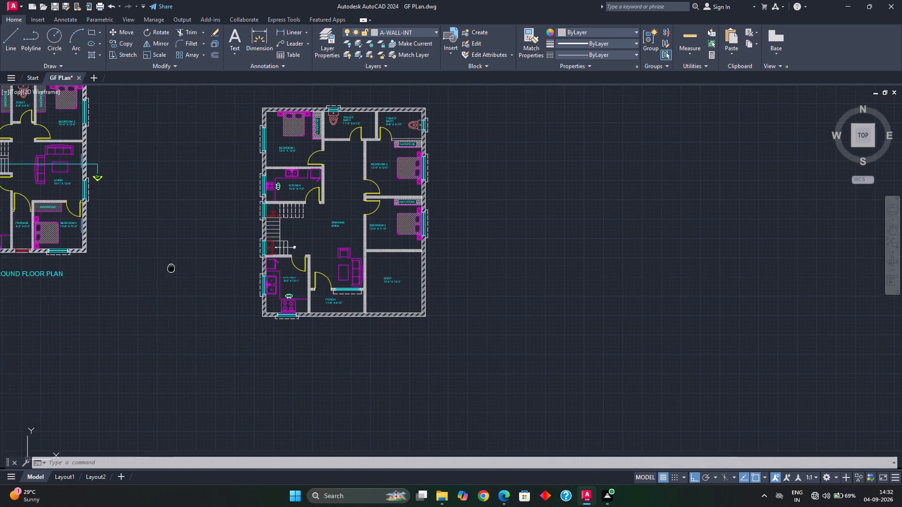
middle_drag(181, 270, 269, 262)
middle_drag(163, 258, 190, 285)
scroll(188, 272, up, 2)
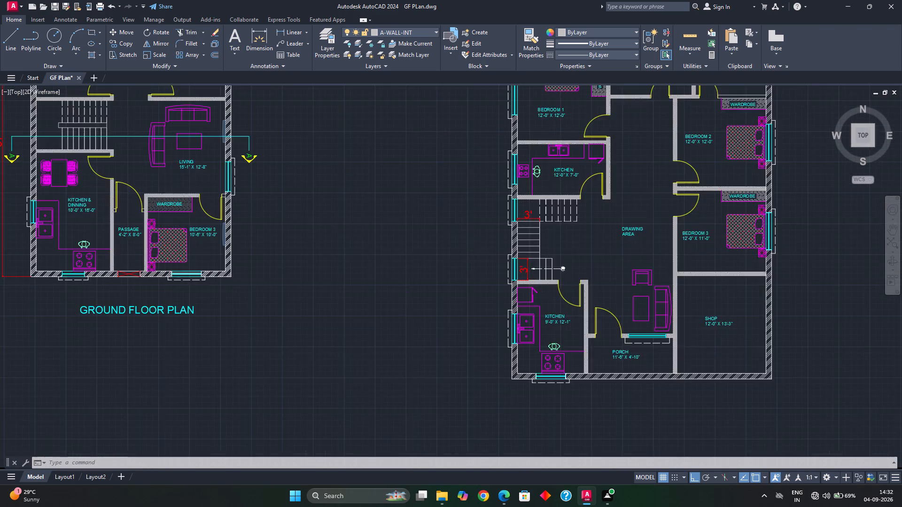
middle_drag(190, 276, 194, 281)
scroll(194, 281, down, 1)
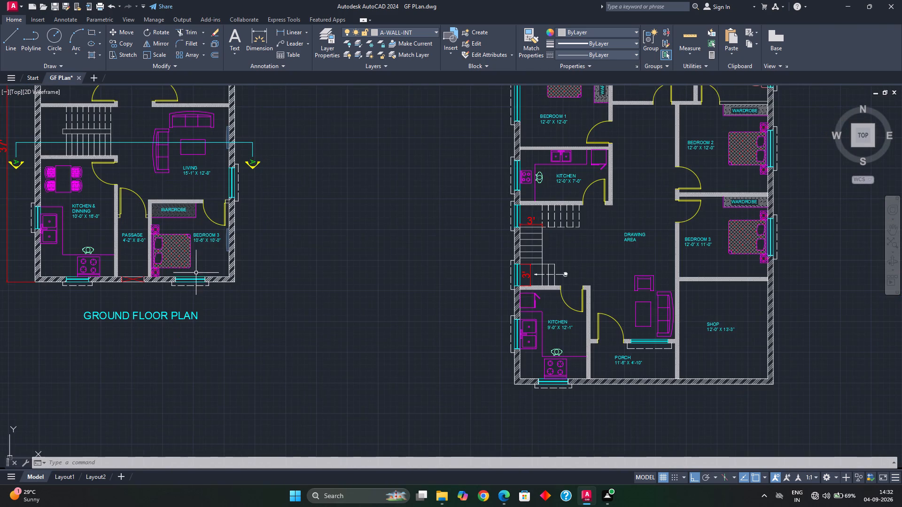
middle_drag(200, 210, 203, 224)
Copy the DRAWING AREA label to the porch door opening and change the copy's text to MD.
middle_drag(574, 273, 449, 251)
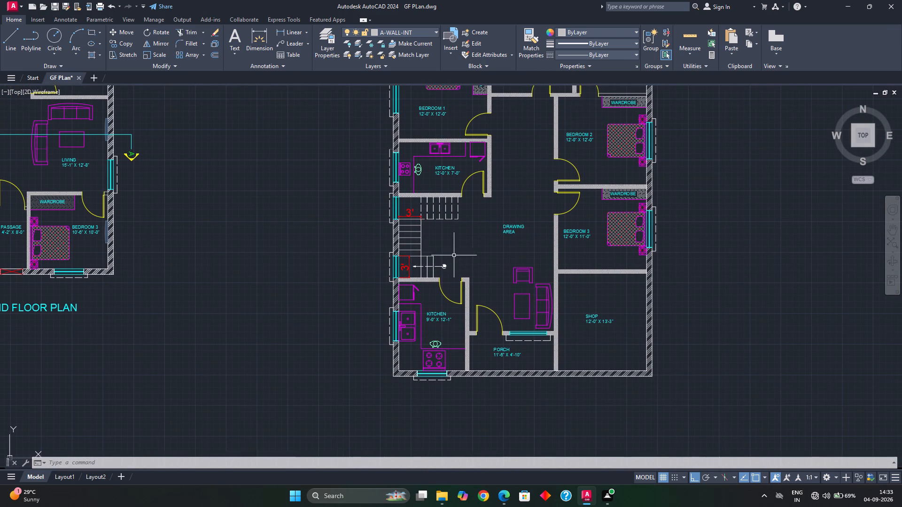
click(506, 230)
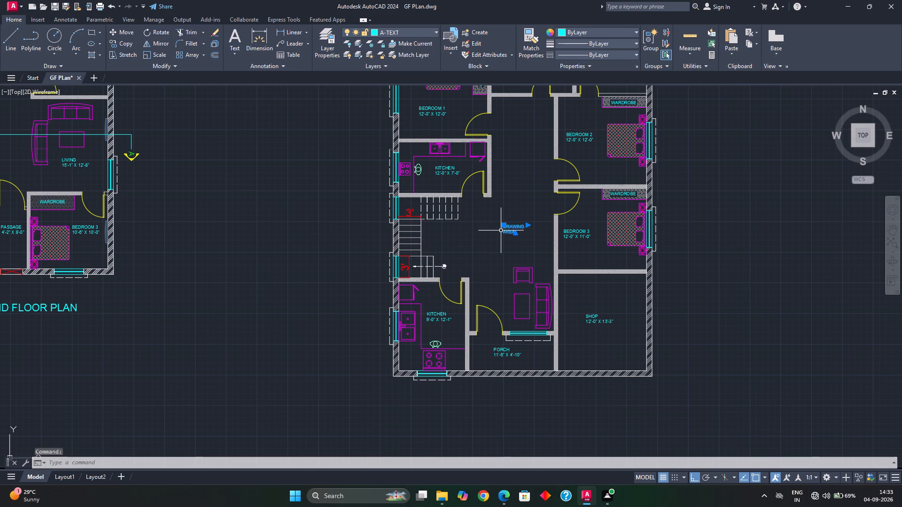
key(ctrl+c)
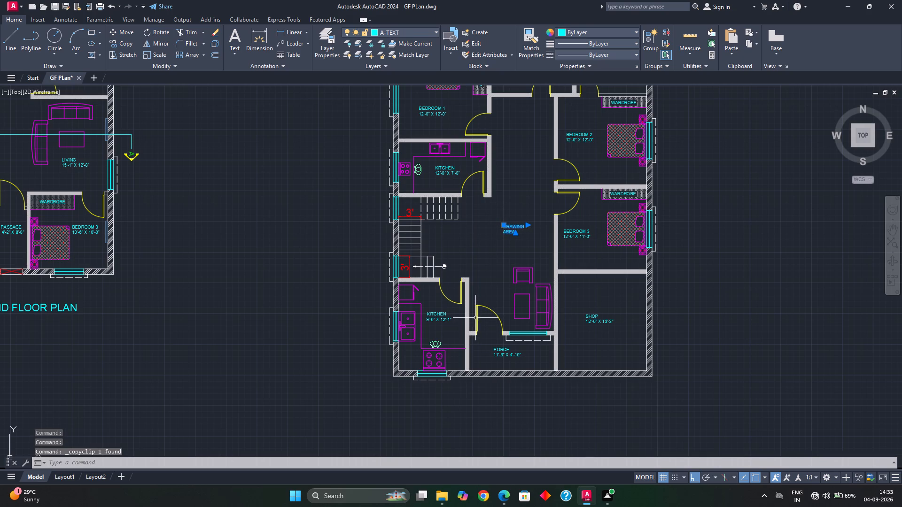
key(ctrl+v)
scroll(472, 340, up, 1)
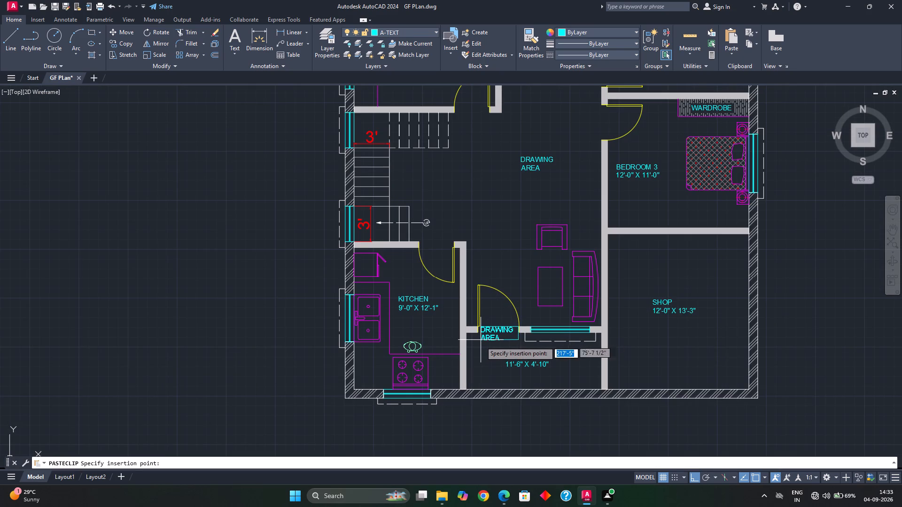
click(486, 340)
double_click(493, 327)
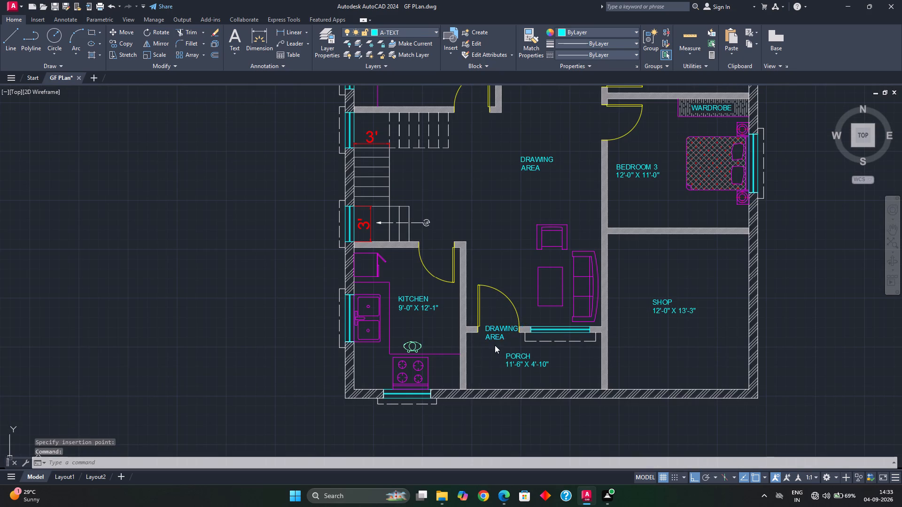
drag(511, 338, 487, 326)
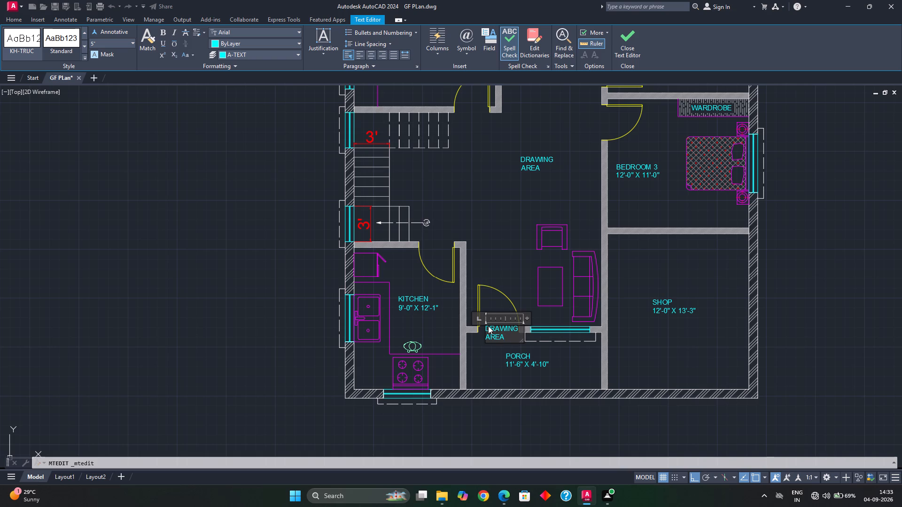
key(BackSpace)
key(m)
key(d)
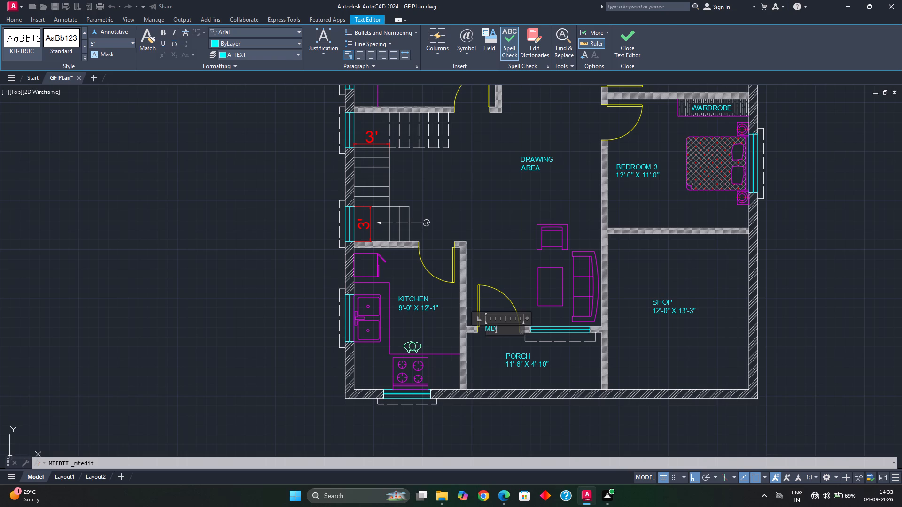
click(485, 354)
Move the MD label to the middle of the porch door opening, with Ortho turned off for free placement.
click(487, 332)
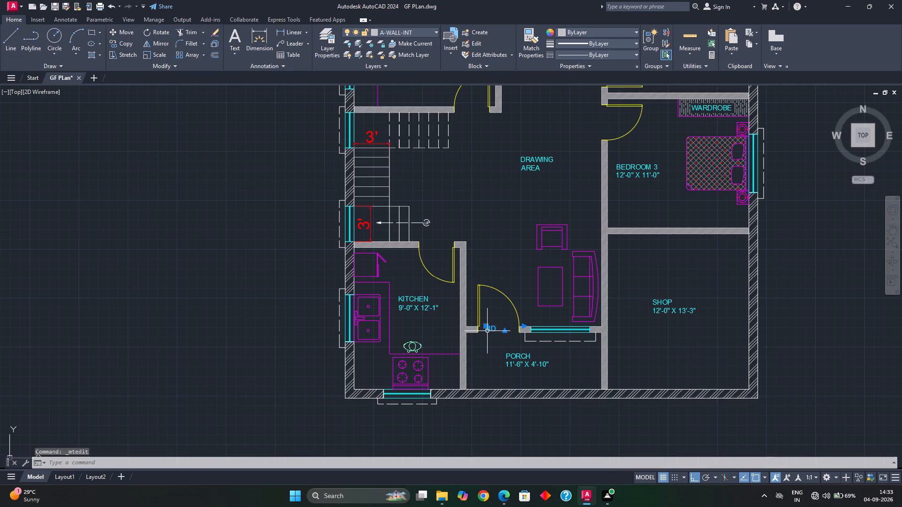
text(M)
key(space)
scroll(485, 332, up, 1)
click(485, 332)
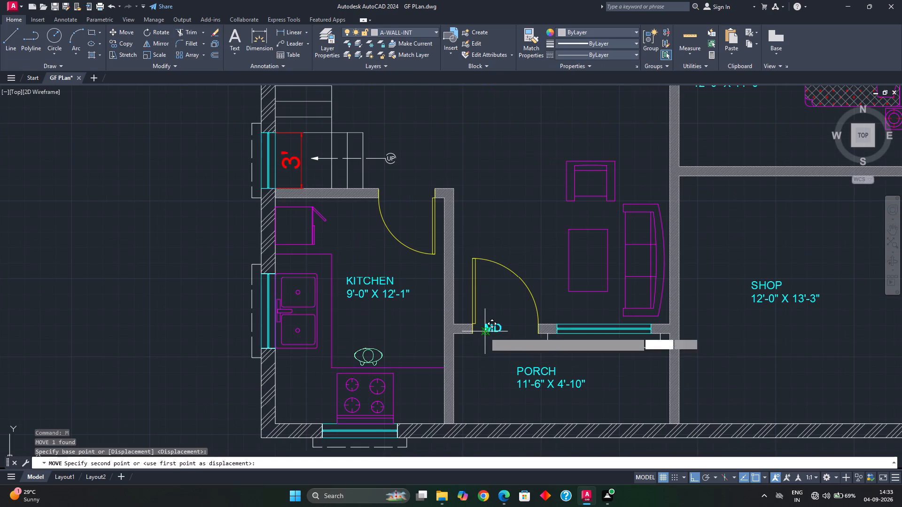
click(497, 332)
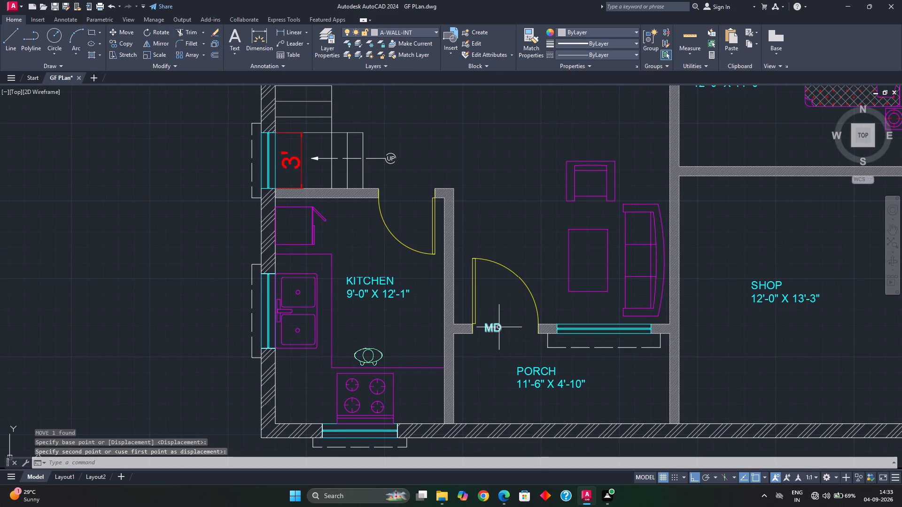
click(495, 329)
key(m)
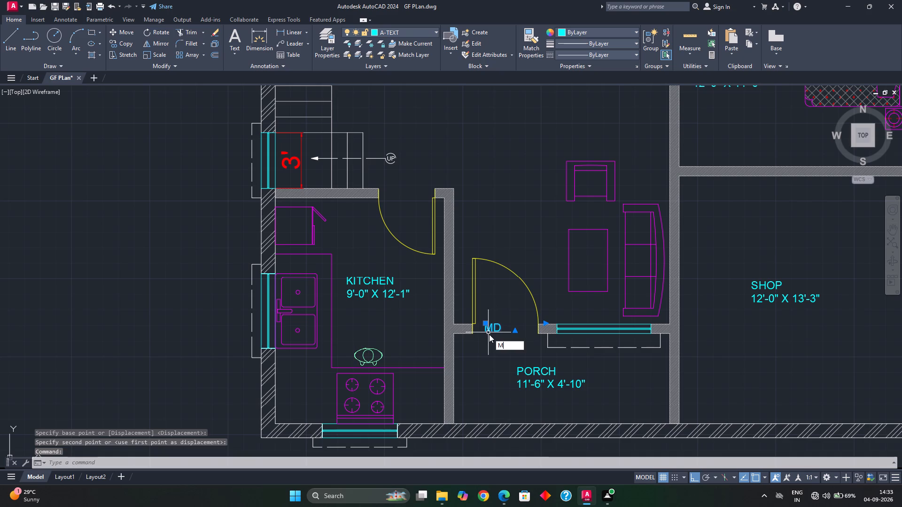
key(space)
click(690, 476)
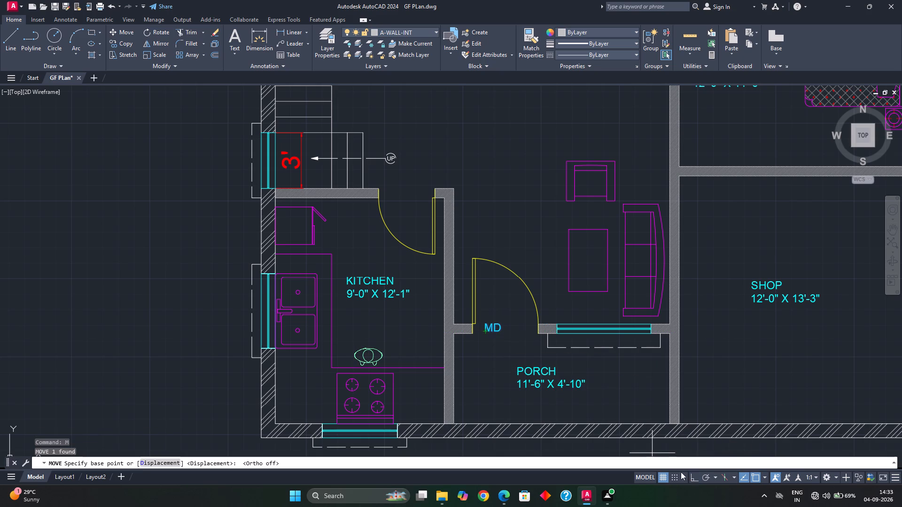
click(489, 330)
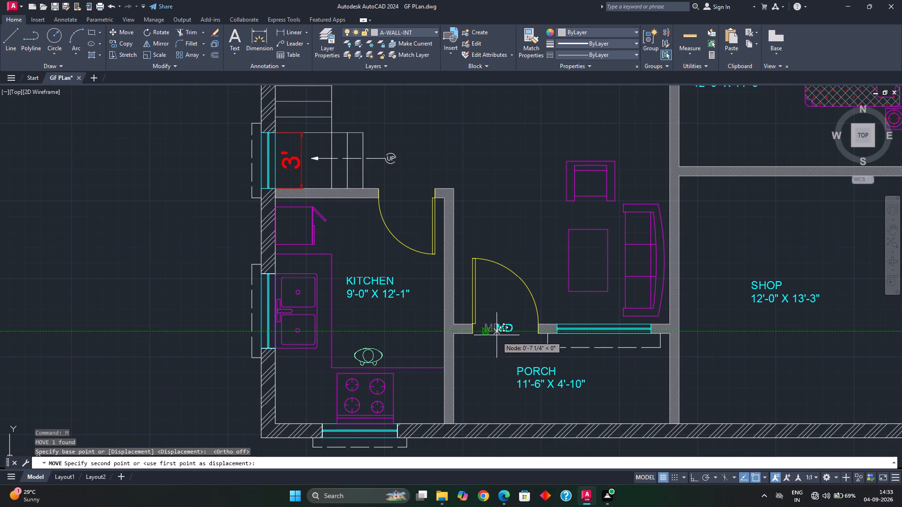
click(497, 336)
Copy the MD label to the door opening of the 9'-0" X 12'-1" kitchen.
scroll(530, 284, down, 1)
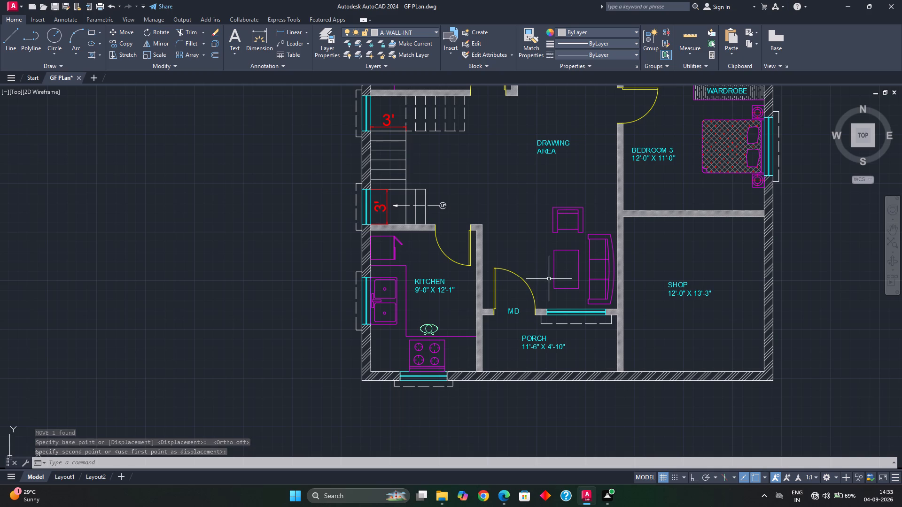
click(513, 313)
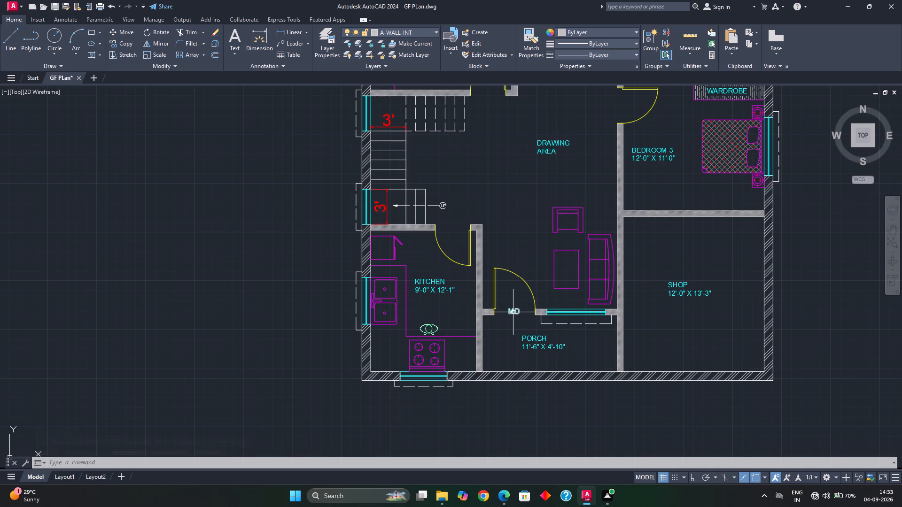
key(ctrl+c)
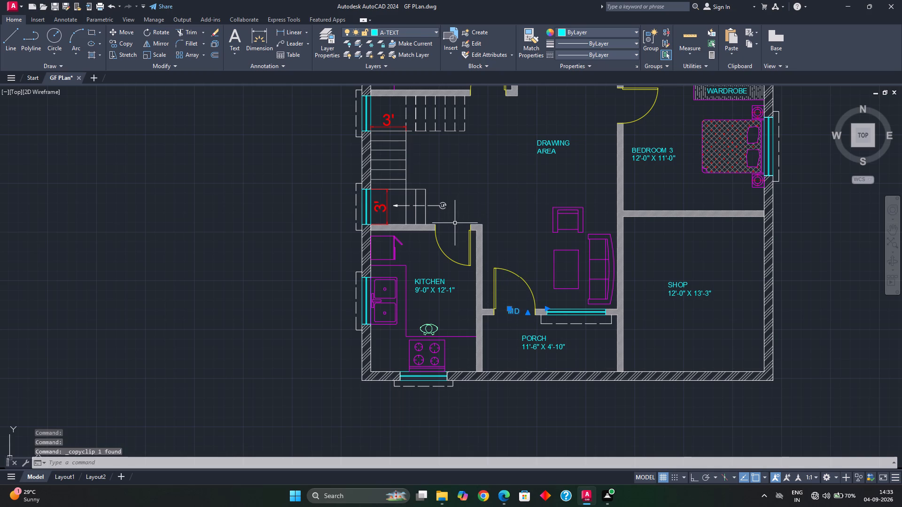
key(ctrl+v)
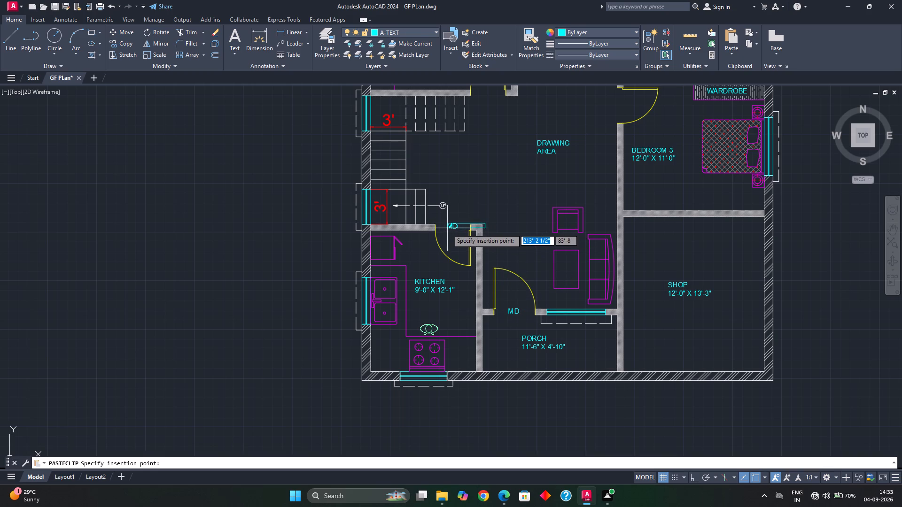
click(447, 229)
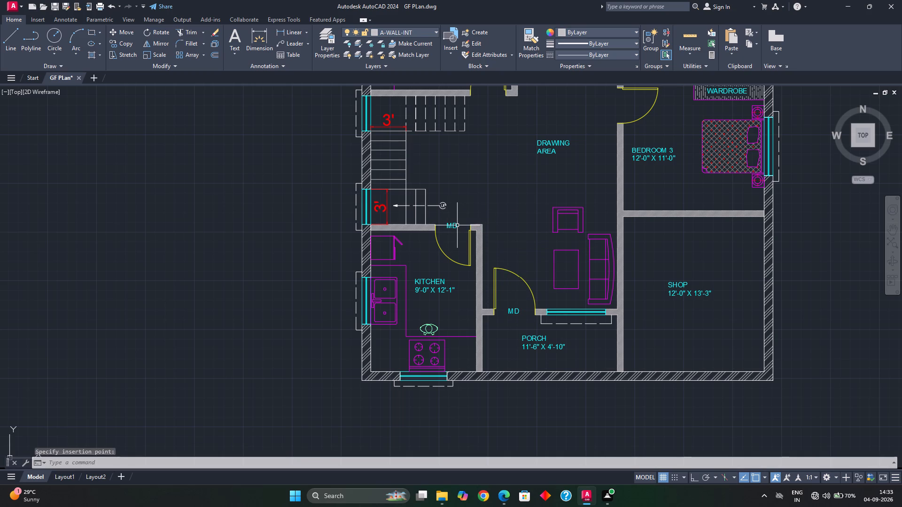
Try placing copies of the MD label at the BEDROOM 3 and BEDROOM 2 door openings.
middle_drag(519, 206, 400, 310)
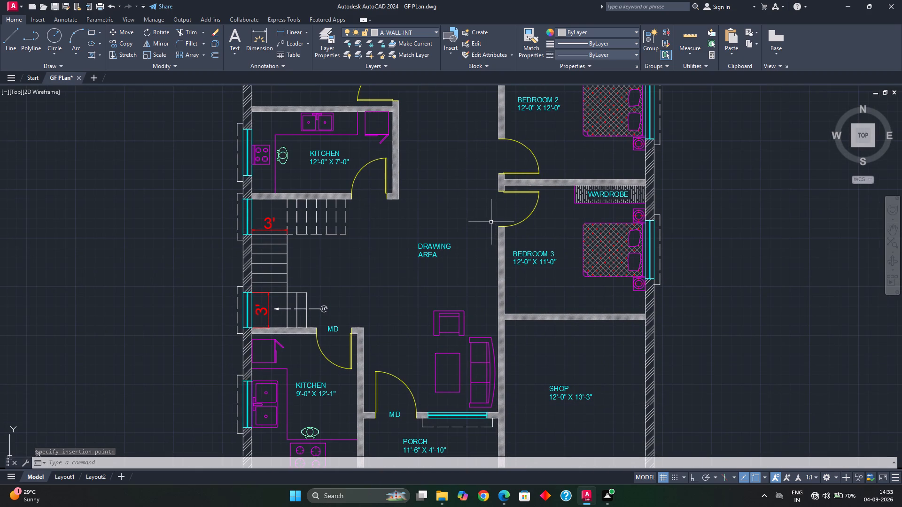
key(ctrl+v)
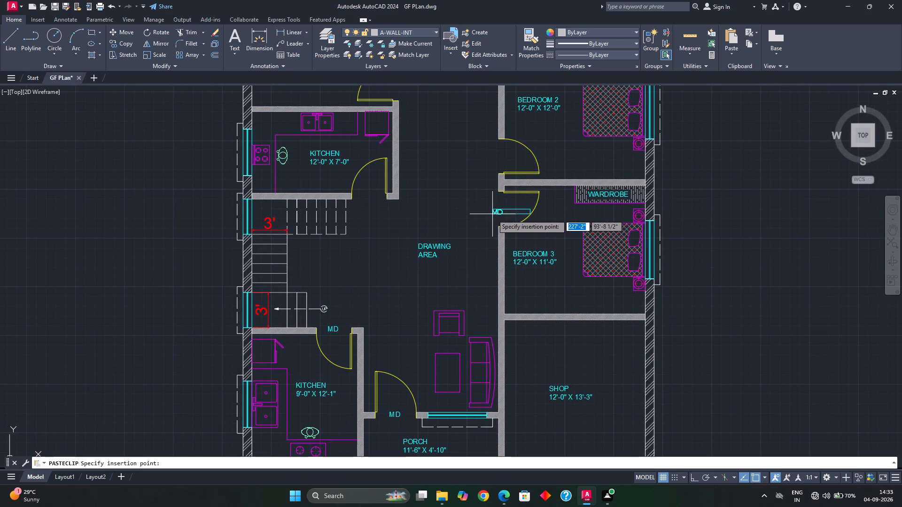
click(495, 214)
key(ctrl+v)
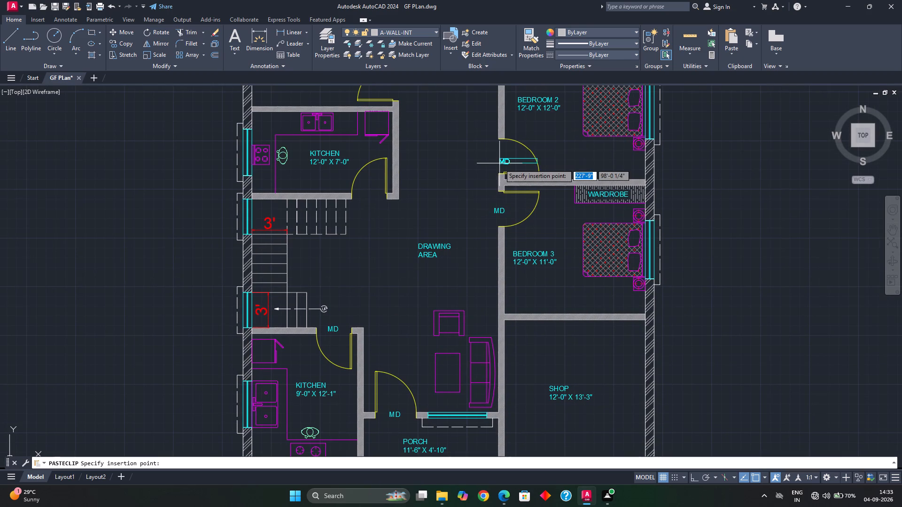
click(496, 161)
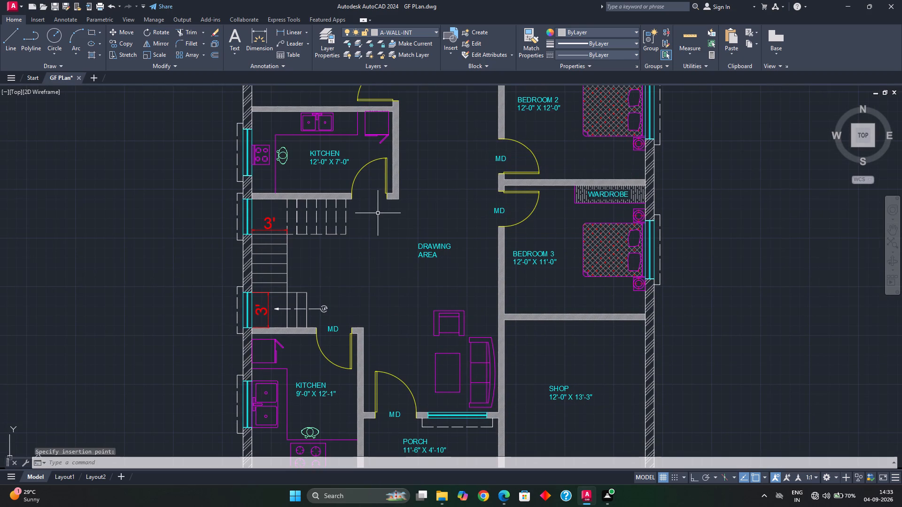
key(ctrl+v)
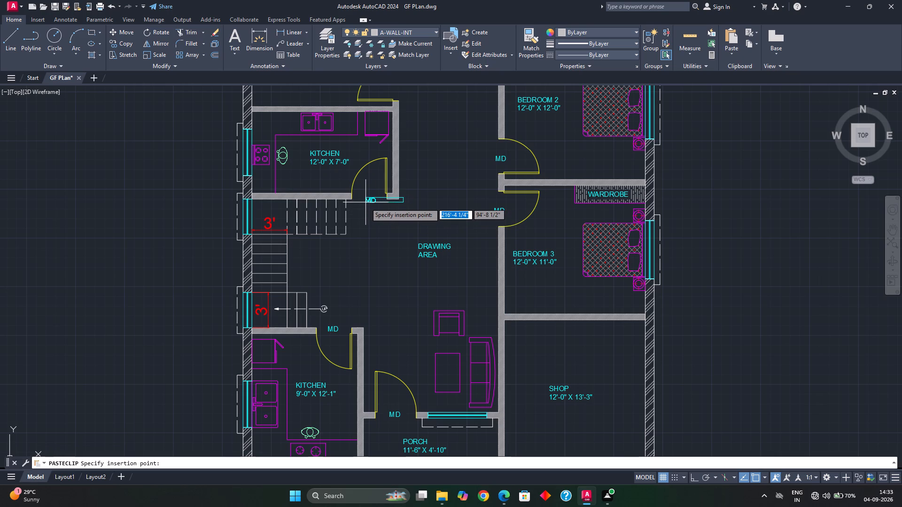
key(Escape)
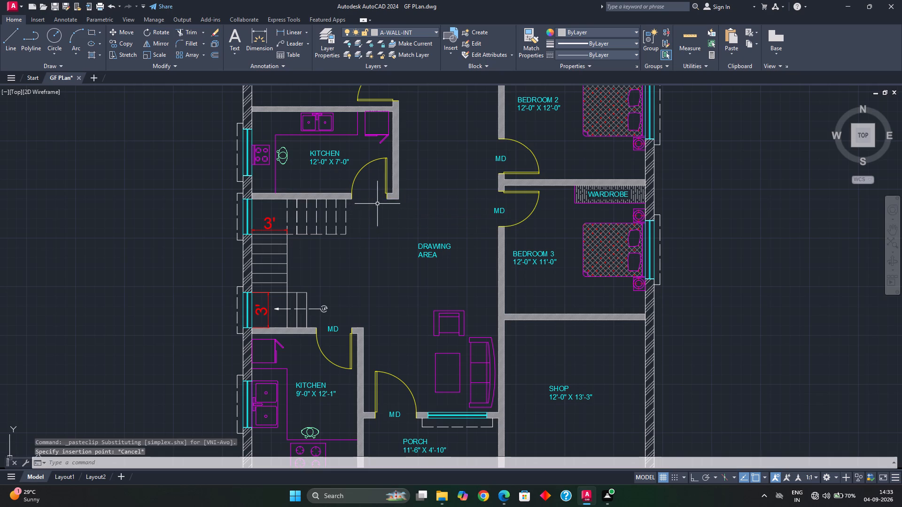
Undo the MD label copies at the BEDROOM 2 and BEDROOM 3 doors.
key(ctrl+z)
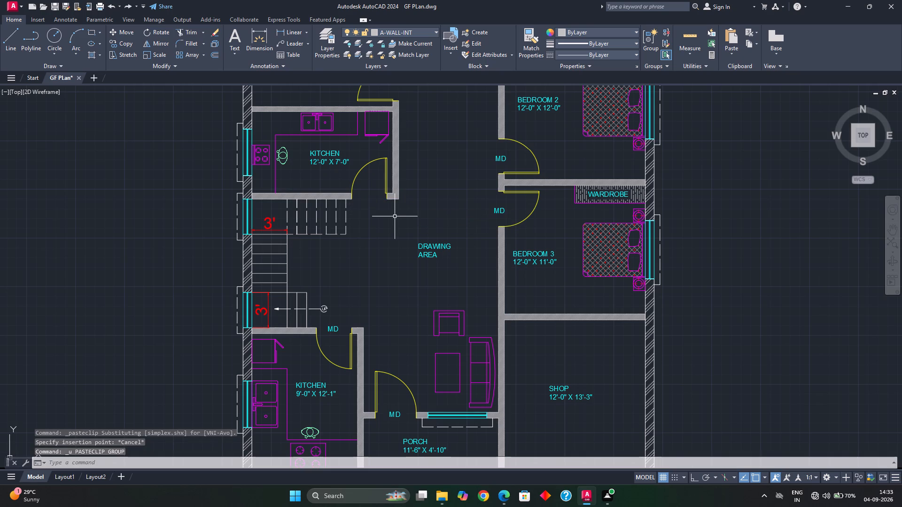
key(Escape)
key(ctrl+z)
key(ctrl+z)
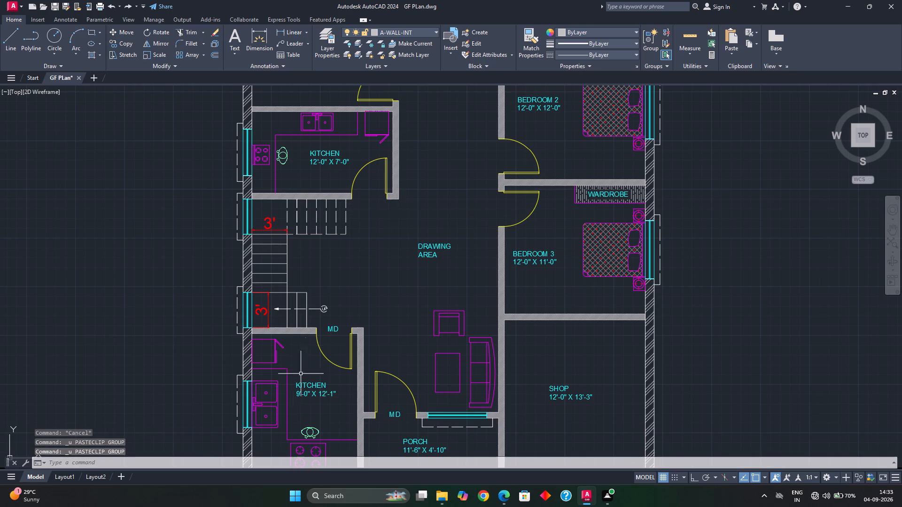
Change the door label at the 9'-0" X 12'-1" kitchen to D-01.
double_click(329, 328)
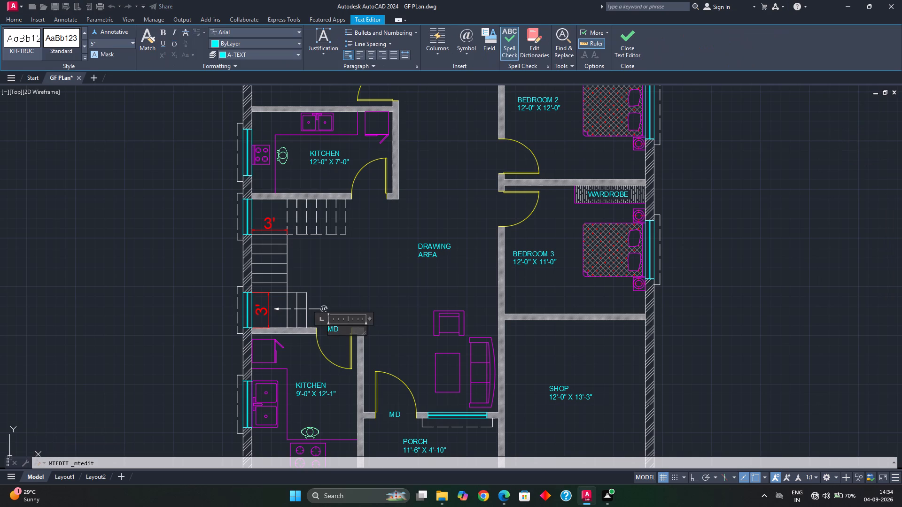
click(333, 330)
key(BackSpace)
key(Right)
key(minus)
text(01)
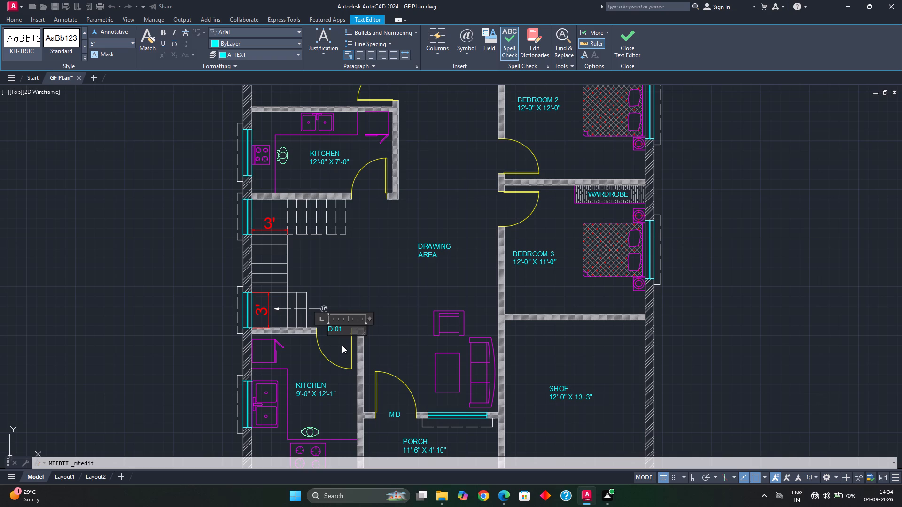
click(342, 345)
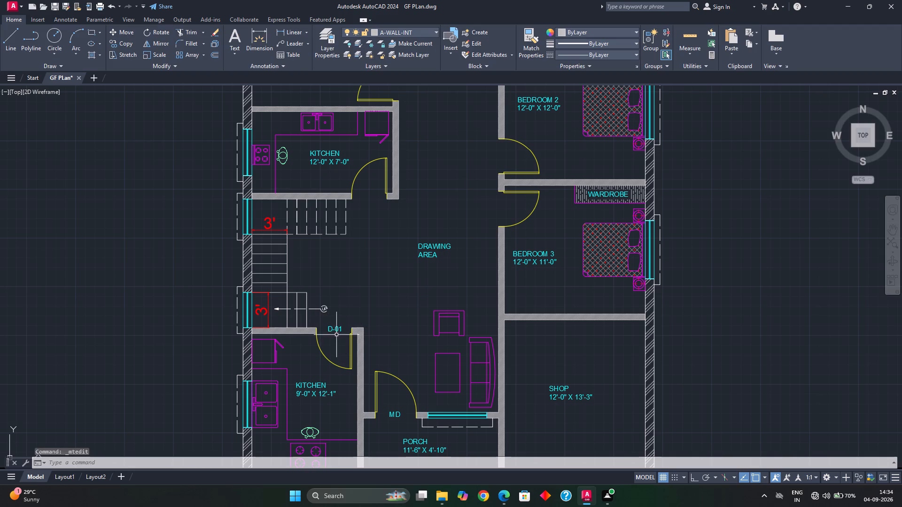
Copy the D-01 door label to the door openings of BEDROOM 3, BEDROOM 2 and the 12'-0" X 7'-0" kitchen.
click(335, 332)
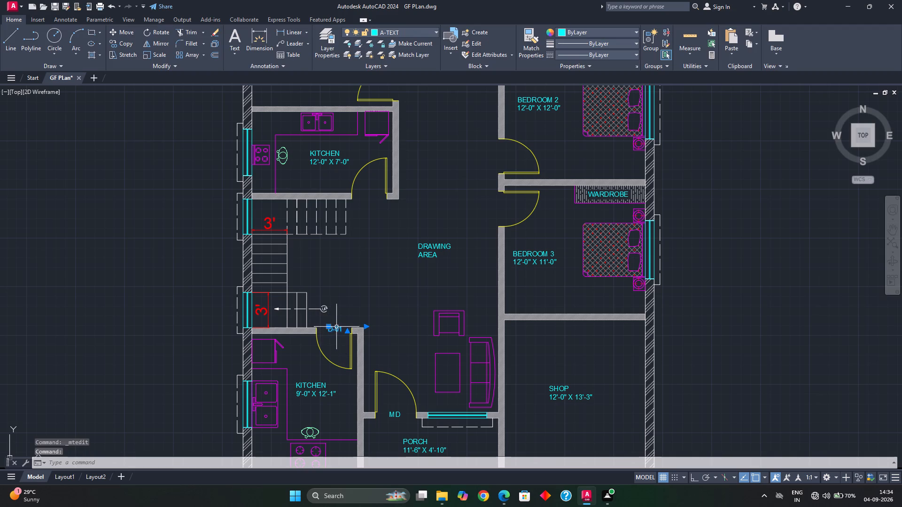
key(ctrl+c)
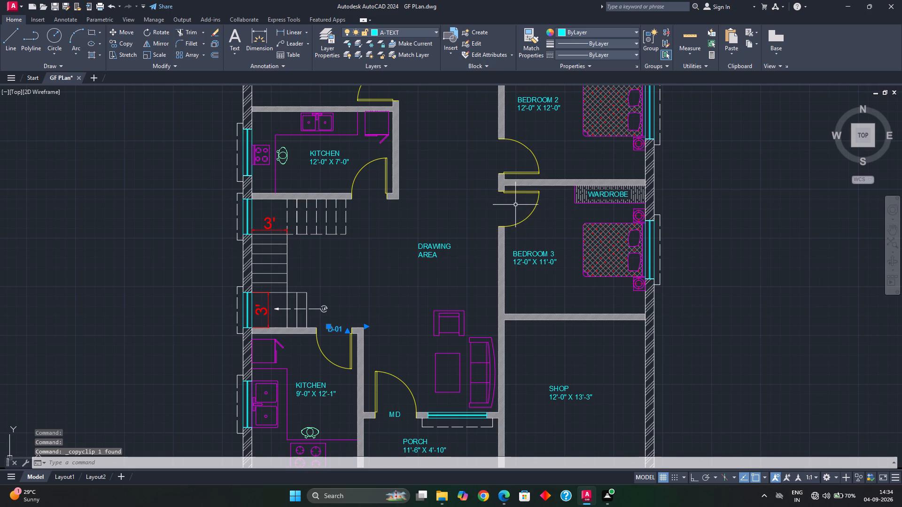
key(ctrl+v)
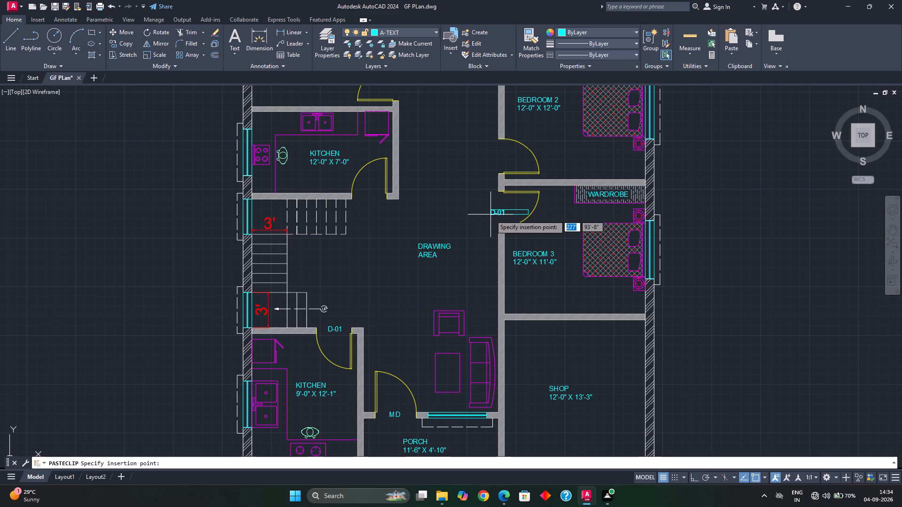
click(490, 215)
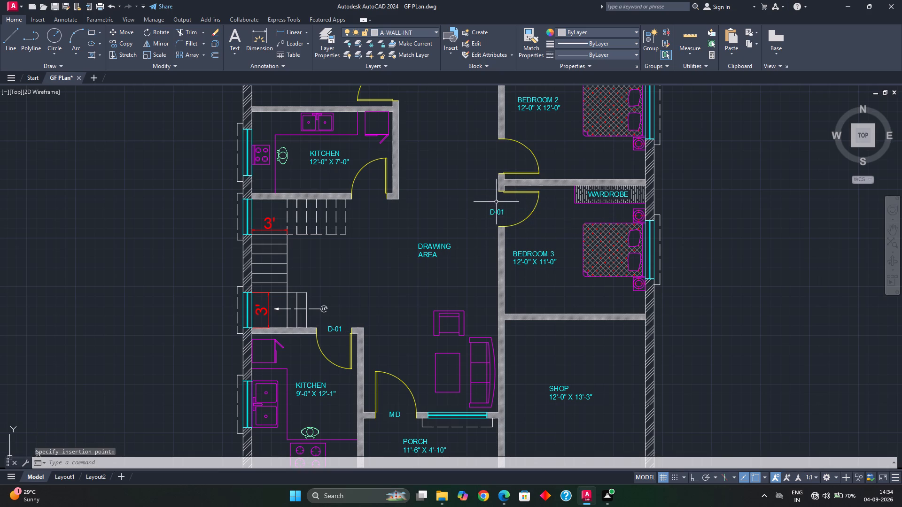
key(ctrl+v)
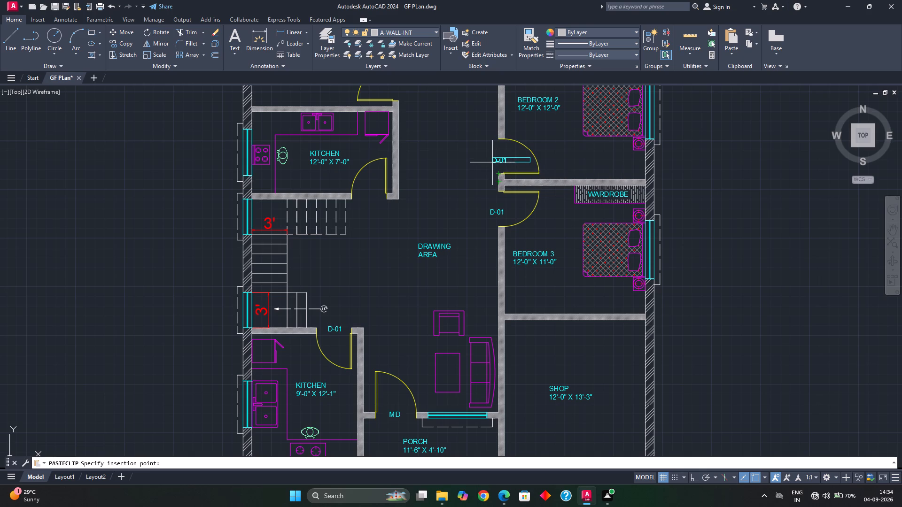
click(492, 163)
key(ctrl+v)
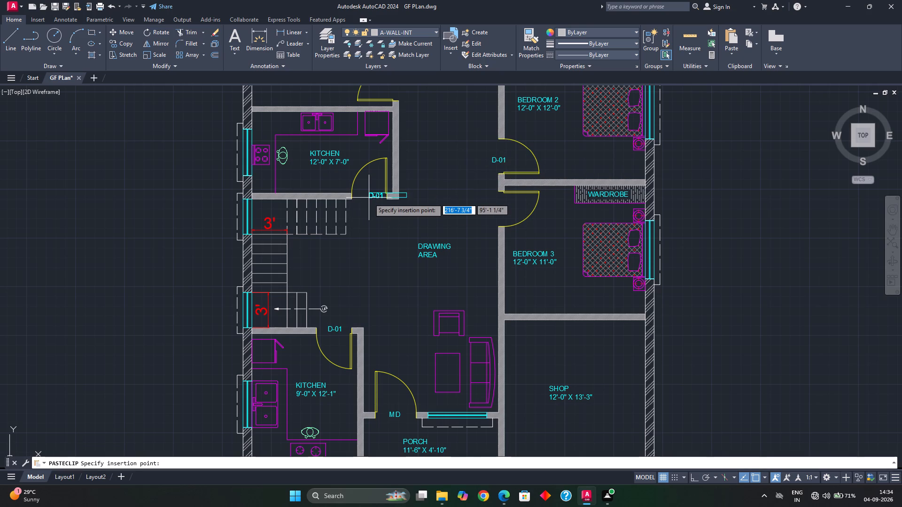
click(360, 199)
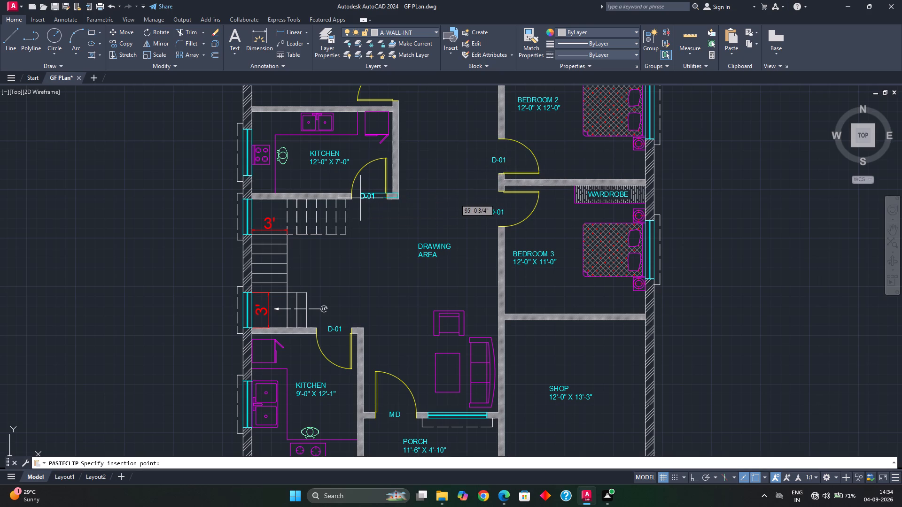
Place further copies of the D-01 label at the BEDROOM 1 door and both TOILET/BATH doors.
middle_drag(438, 189, 416, 264)
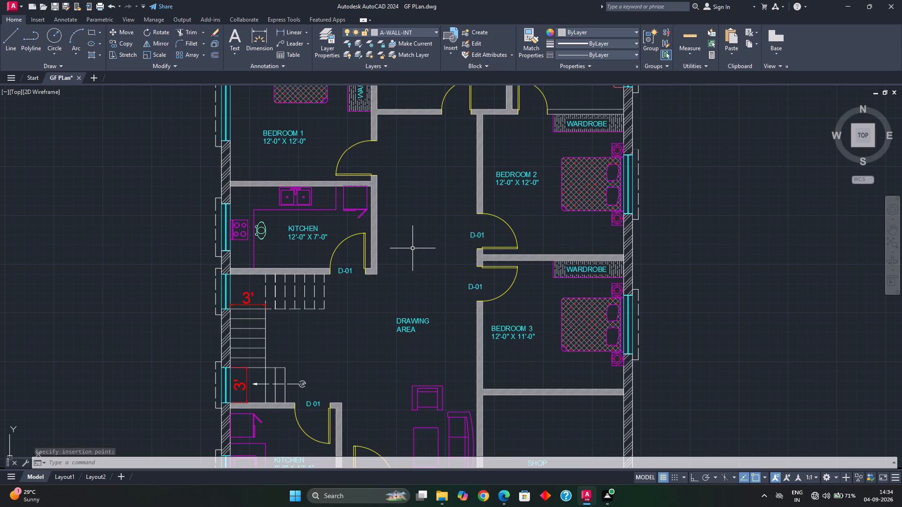
middle_drag(404, 224, 405, 282)
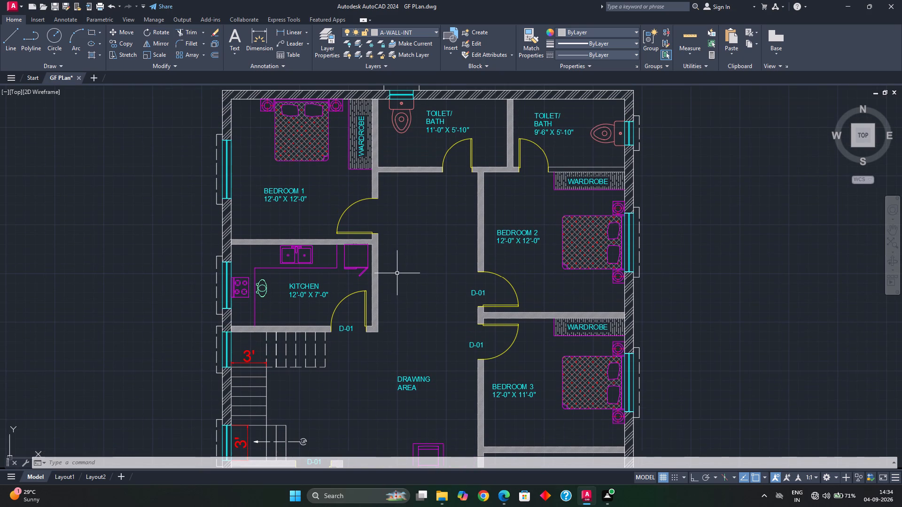
key(ctrl+v)
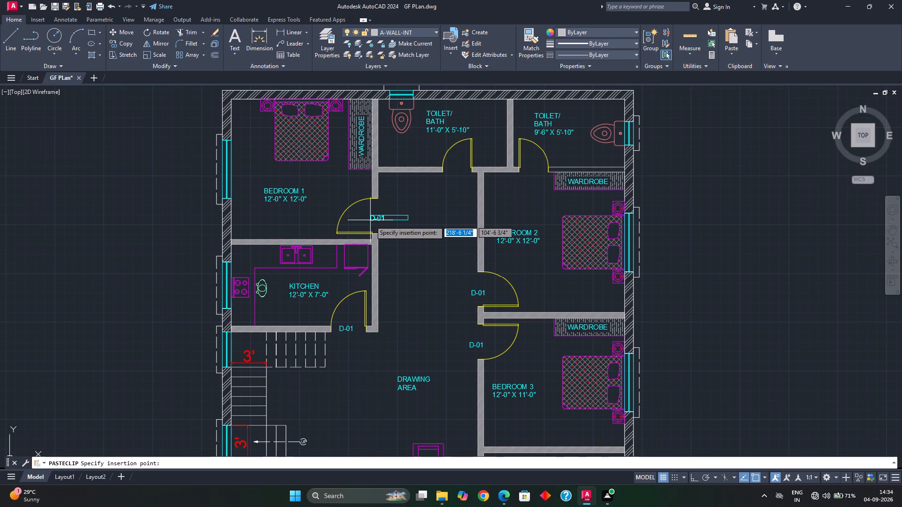
click(367, 220)
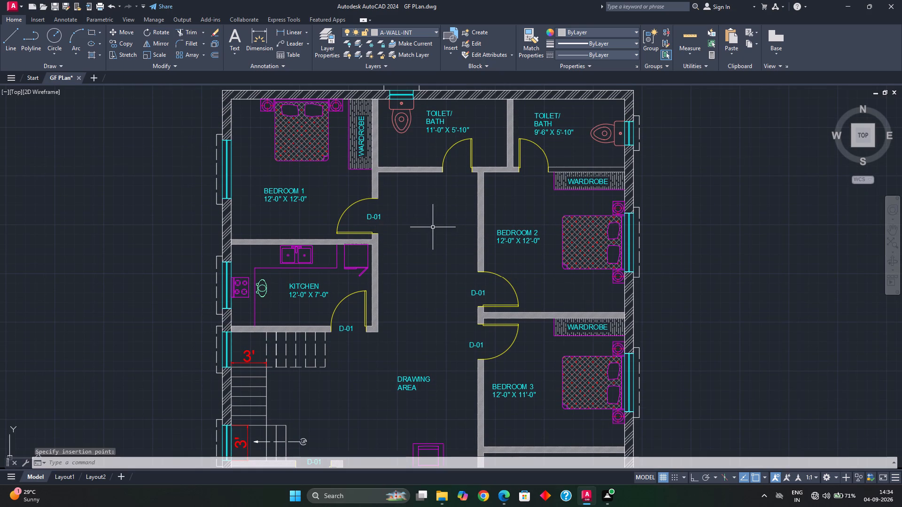
key(ctrl+v)
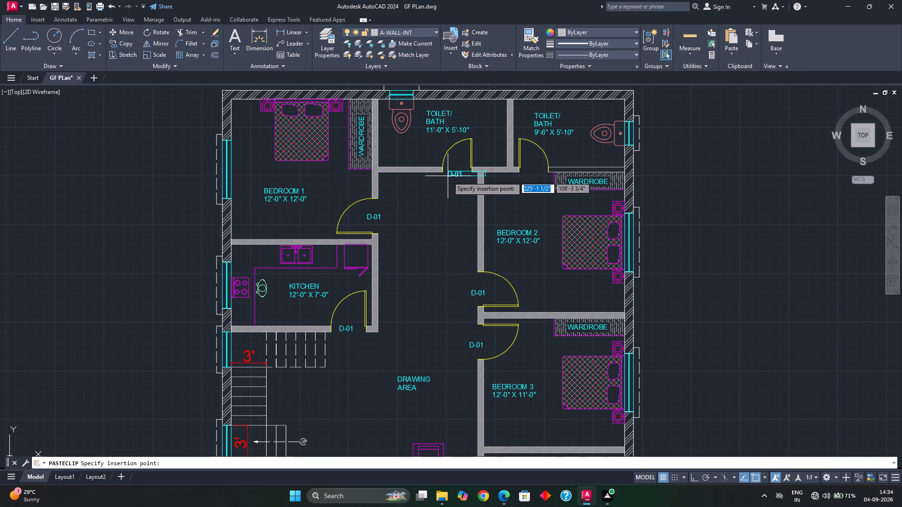
click(448, 175)
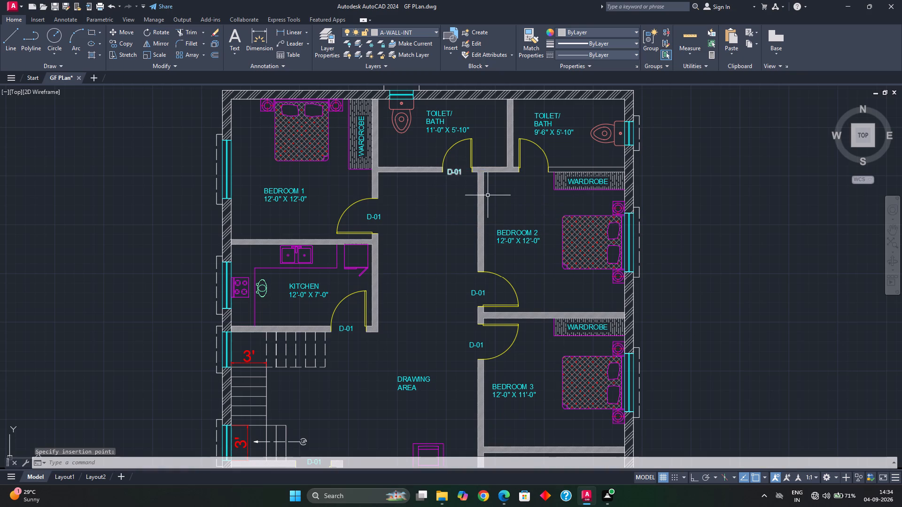
key(ctrl+v)
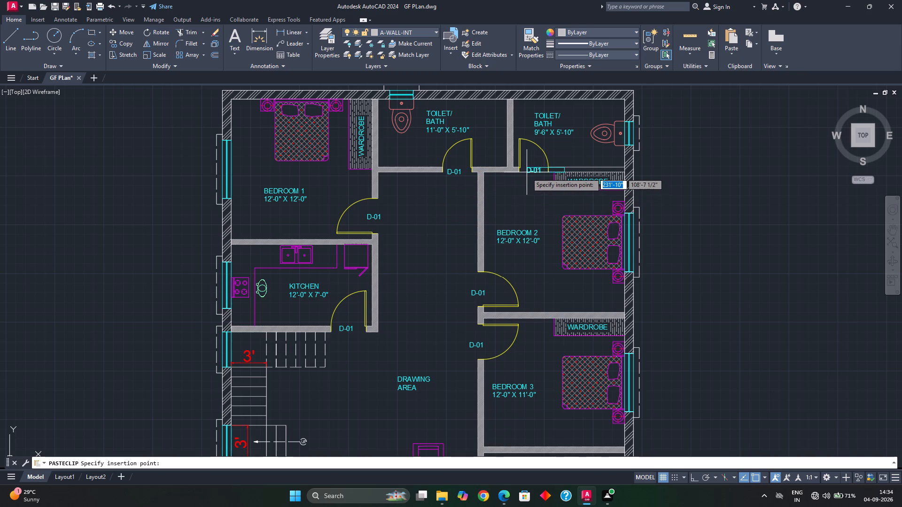
click(527, 173)
Change the door labels at both TOILET/BATH rooms to D-02.
double_click(455, 174)
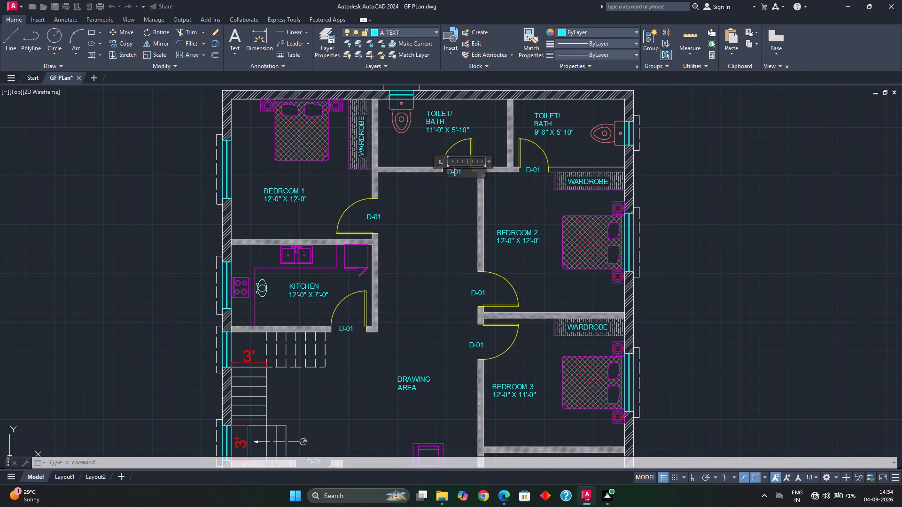
click(461, 172)
key(BackSpace)
key(2)
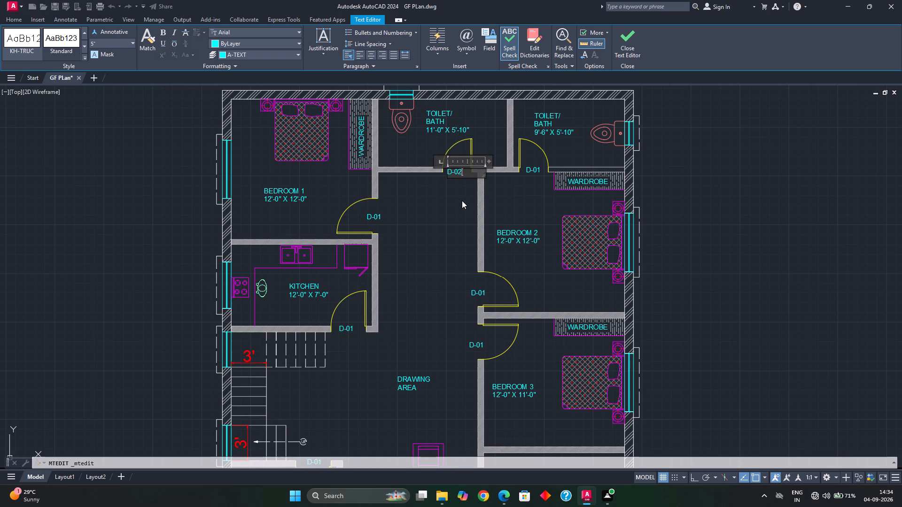
click(462, 200)
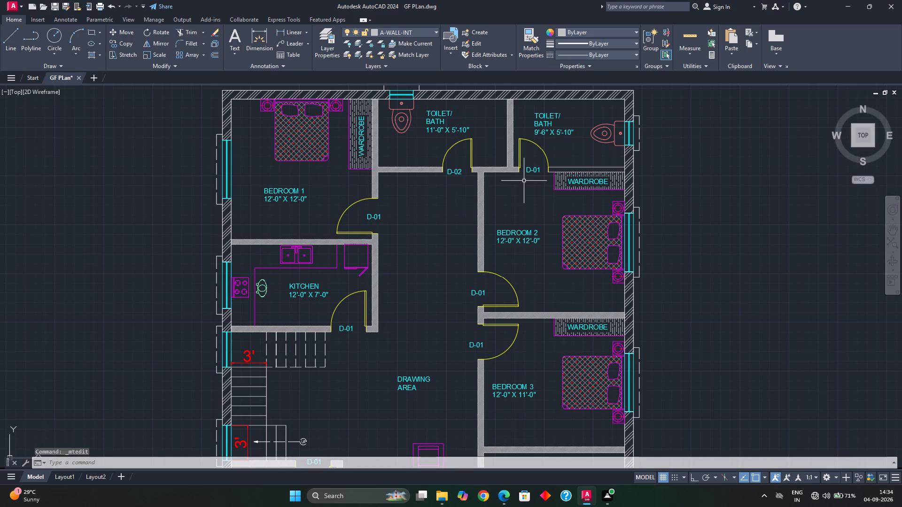
double_click(531, 169)
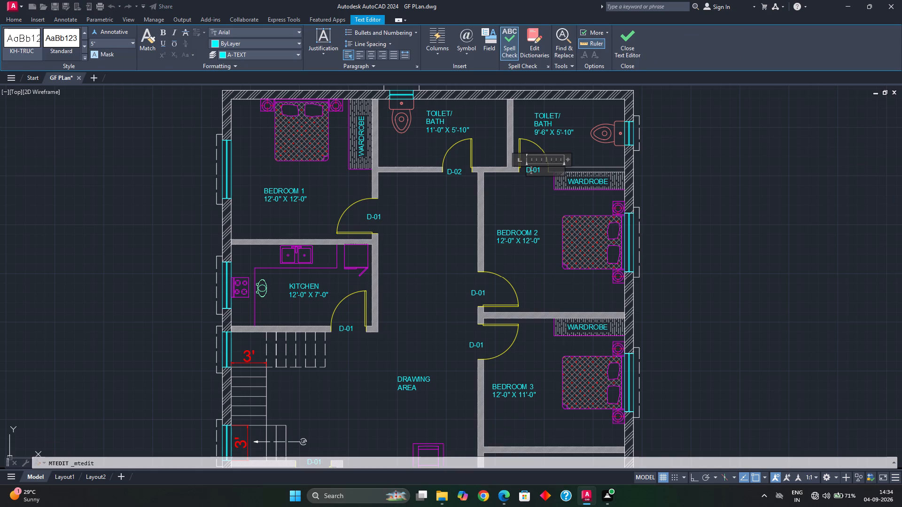
click(538, 173)
key(Right)
key(BackSpace)
key(2)
click(530, 207)
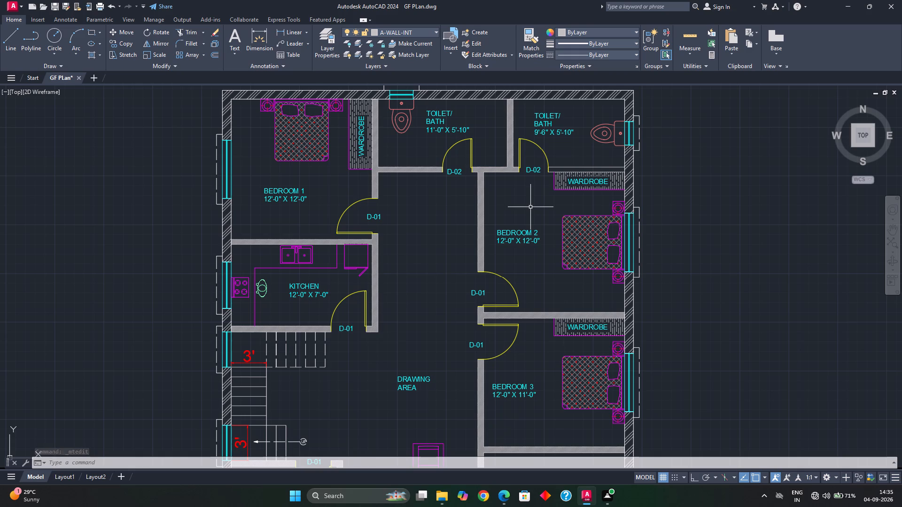
key(Escape)
Copy the porch door's MD label to the empty space outside the BEDROOM 3 window.
scroll(450, 319, down, 1)
middle_drag(449, 319, 444, 314)
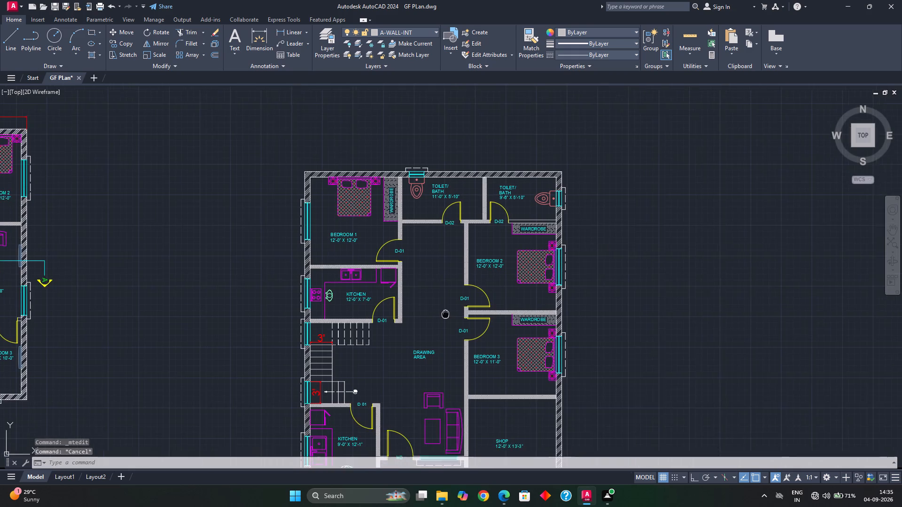
middle_drag(444, 314, 436, 296)
middle_drag(430, 305, 421, 253)
middle_drag(394, 336, 389, 318)
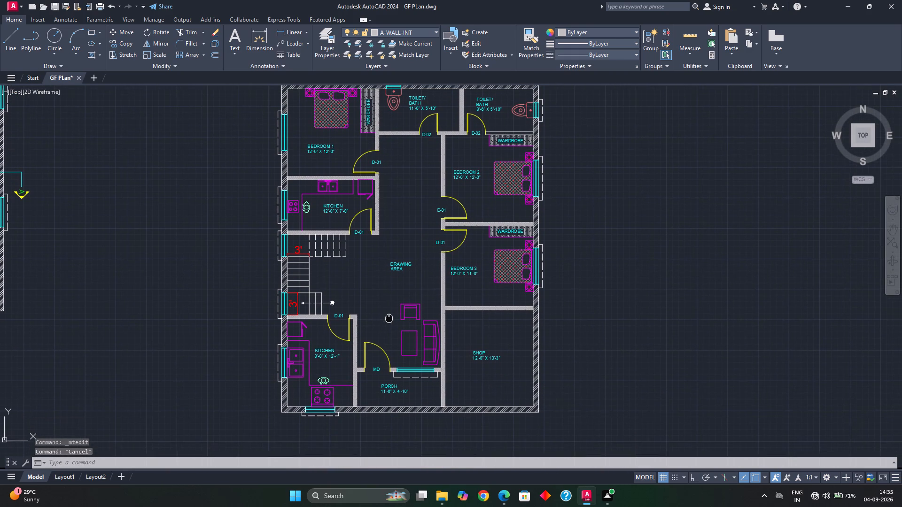
middle_drag(389, 318, 389, 319)
middle_drag(388, 317, 387, 327)
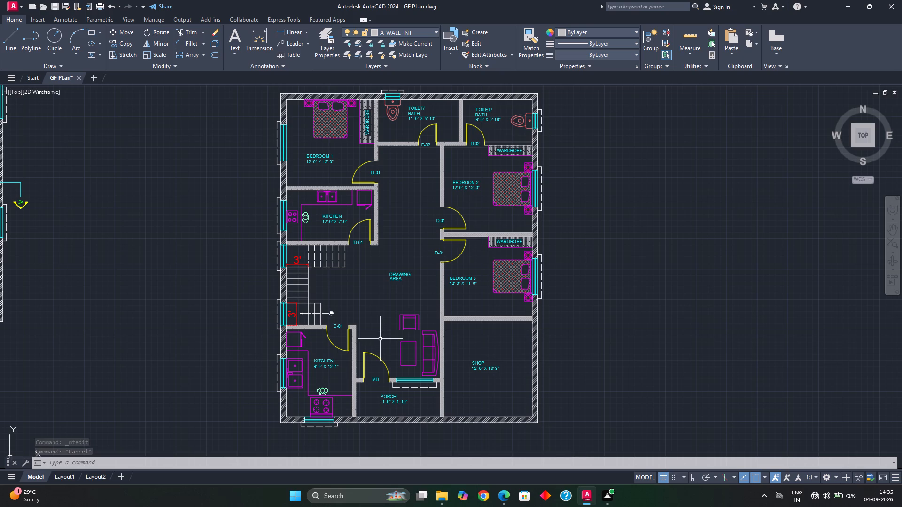
middle_drag(387, 331, 385, 323)
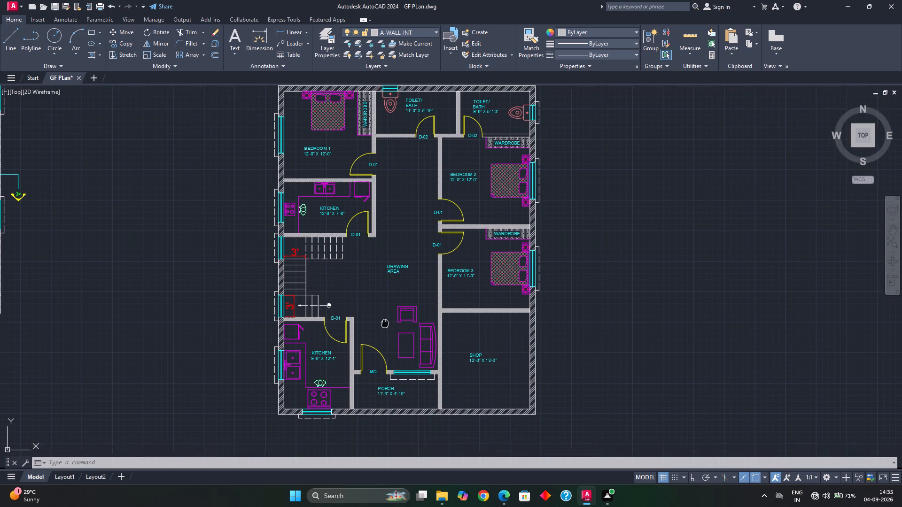
middle_drag(385, 323, 382, 315)
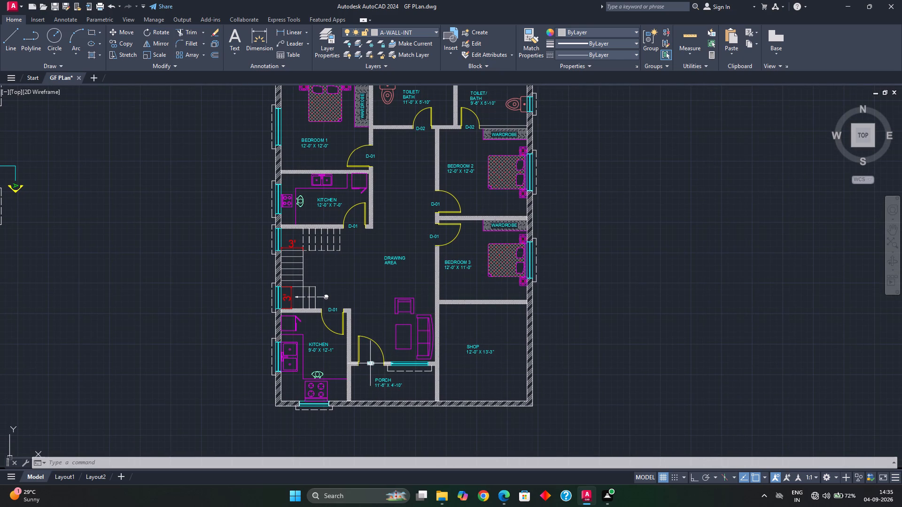
click(370, 365)
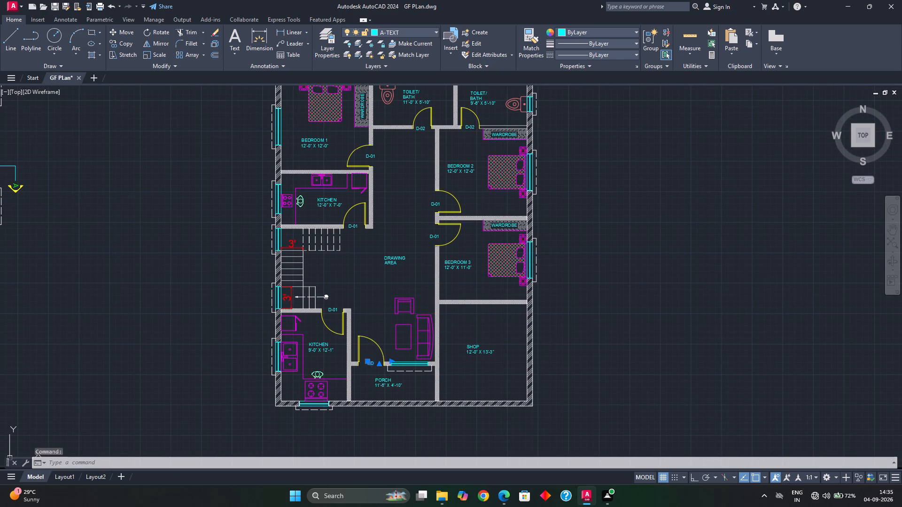
key(ctrl+c)
key(ctrl+v)
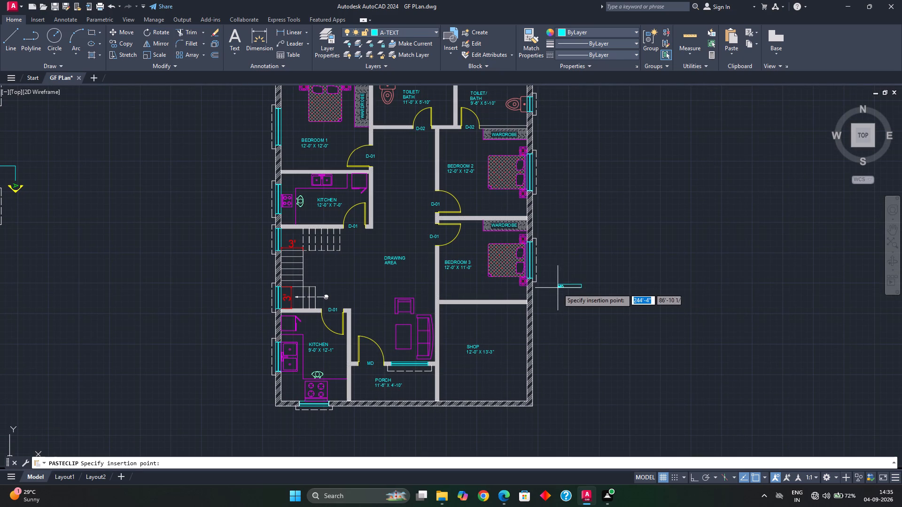
click(558, 277)
Rotate the MD label copy outside BEDROOM 3 by 270 degrees so it runs parallel to the exterior wall.
scroll(558, 277, up, 2)
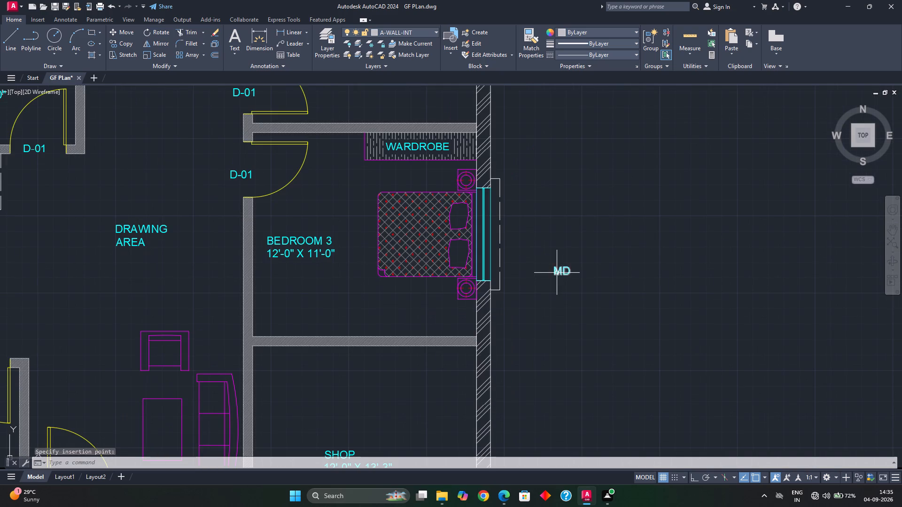
click(557, 273)
key(r)
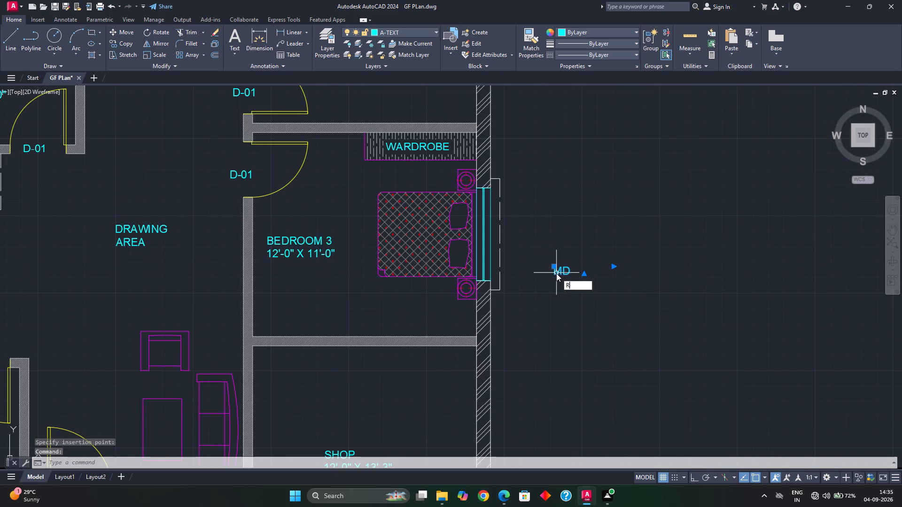
key(o)
key(Return)
click(552, 277)
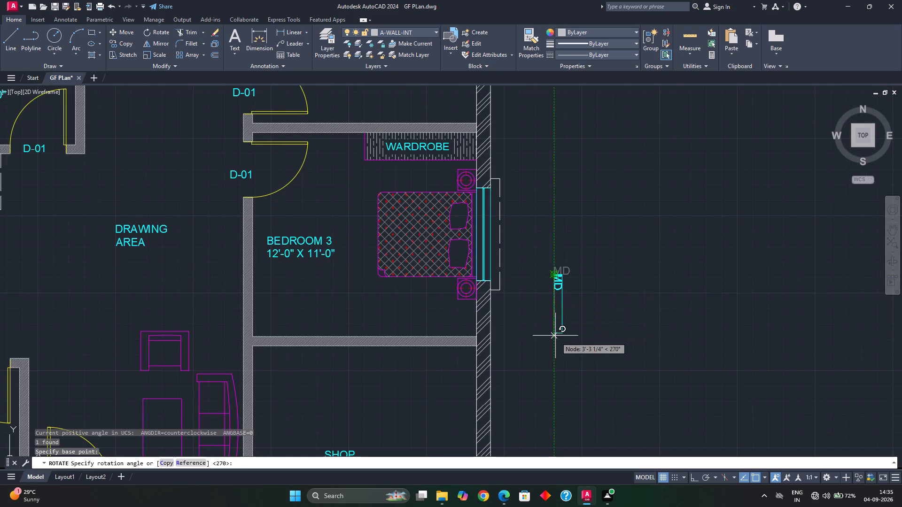
click(554, 346)
Move the rotated MD label close beside the BEDROOM 3 window, just outside its dashed outline.
click(558, 287)
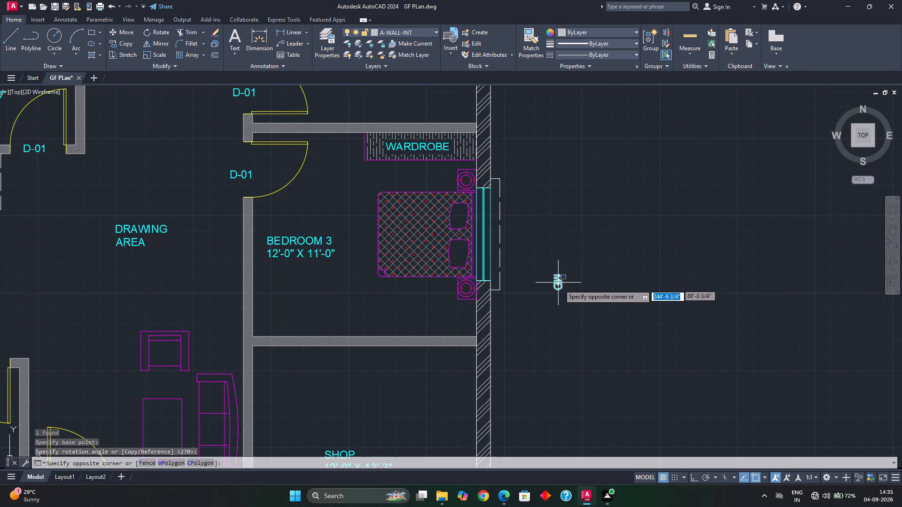
click(560, 287)
click(554, 280)
key(m)
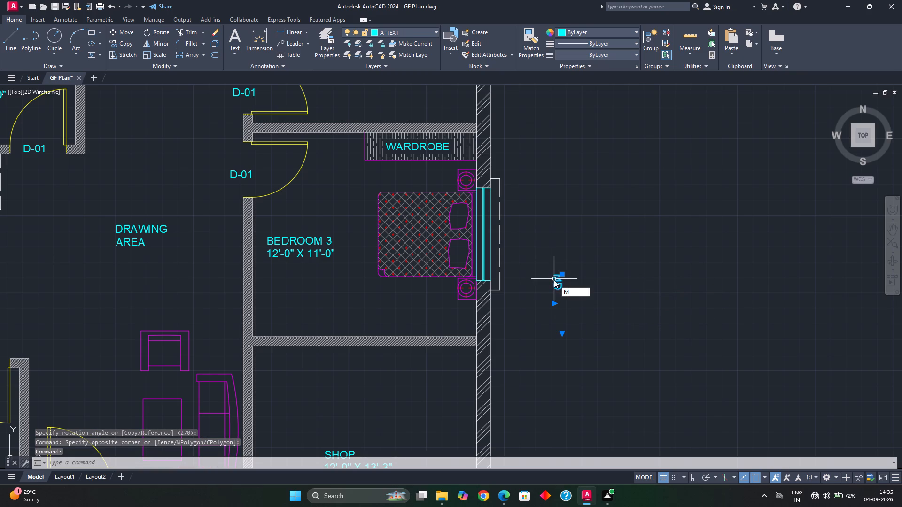
key(Return)
click(552, 277)
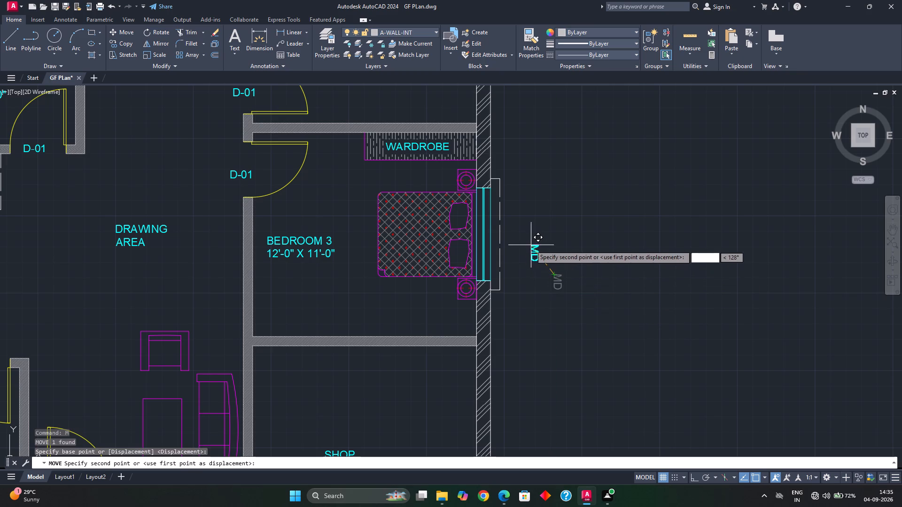
click(510, 225)
Change the MD label beside the BEDROOM 3 window to W-01.
double_click(513, 229)
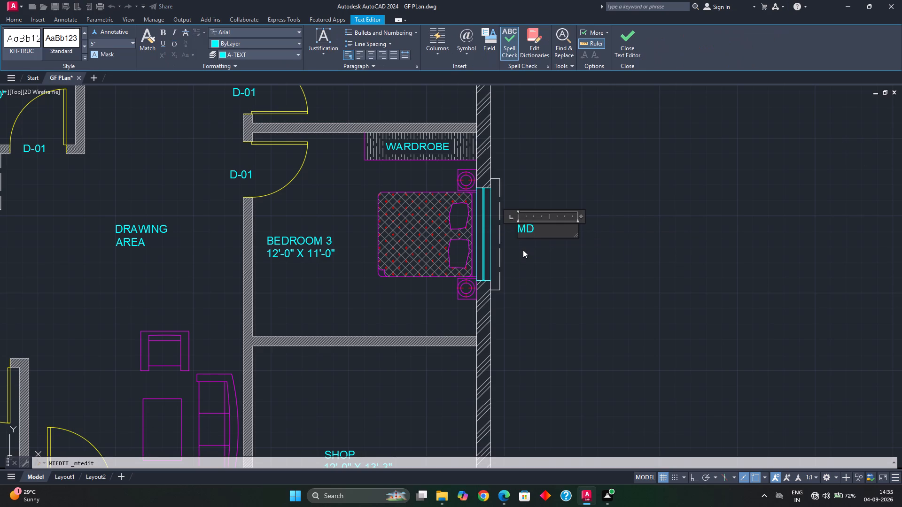
key(BackSpace)
key(BackSpace)
key(Right)
key(BackSpace)
text(W-)
text(01)
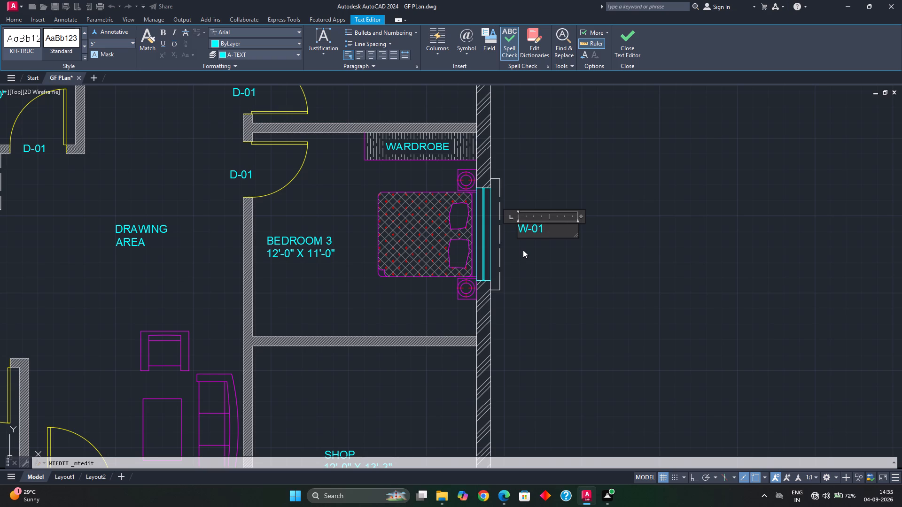
key(Return)
key(BackSpace)
click(530, 262)
Copy the W-01 label from the BEDROOM 3 window to just outside the BEDROOM 2 window.
click(514, 238)
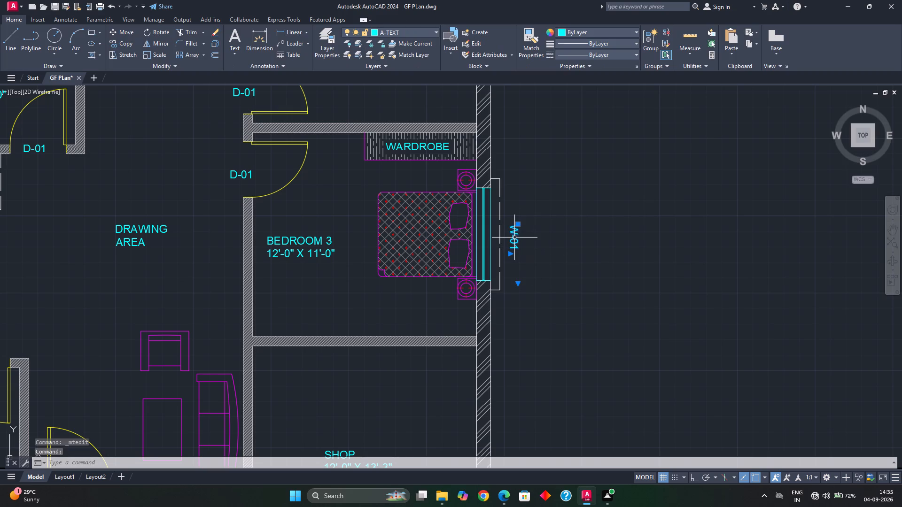
key(ctrl+c)
middle_drag(515, 224, 498, 358)
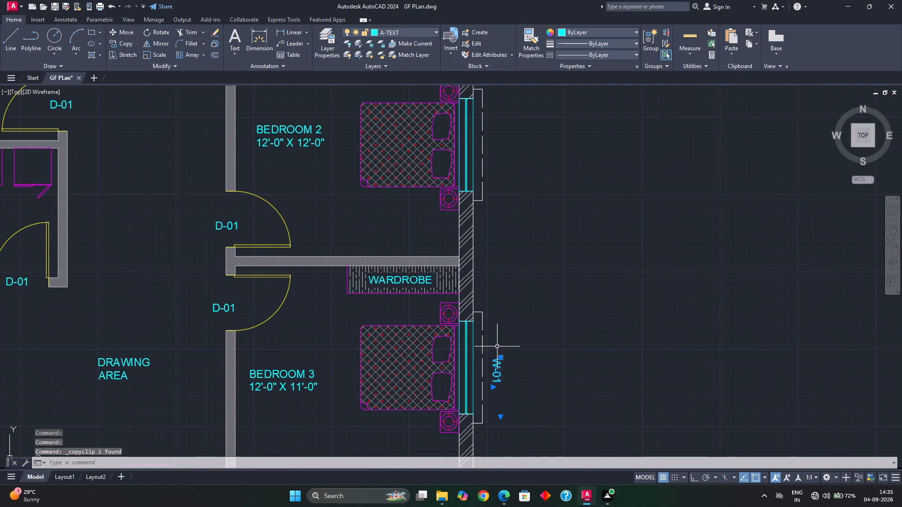
middle_drag(509, 195, 490, 275)
key(ctrl+v)
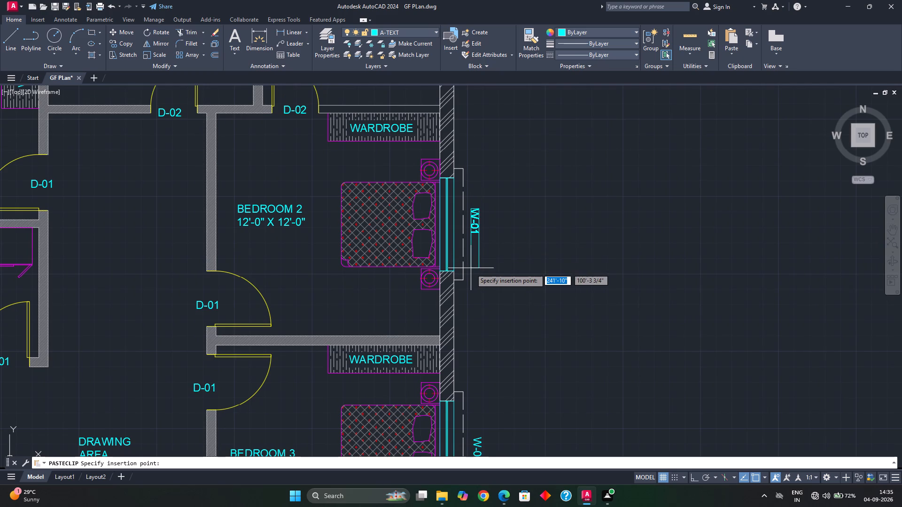
click(471, 269)
Paste another W-01 label just outside the BEDROOM 1 window, beside its dashed outline.
middle_drag(505, 209, 488, 314)
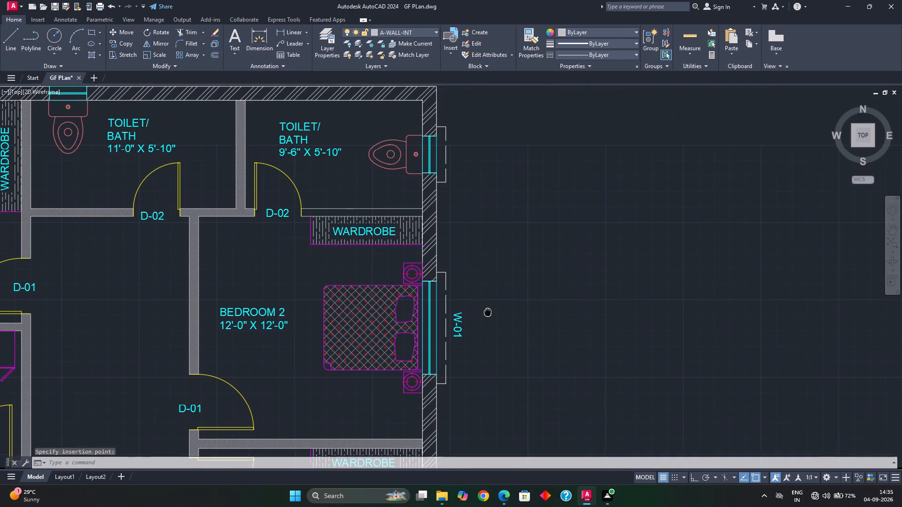
middle_drag(488, 314, 488, 315)
scroll(486, 307, down, 1)
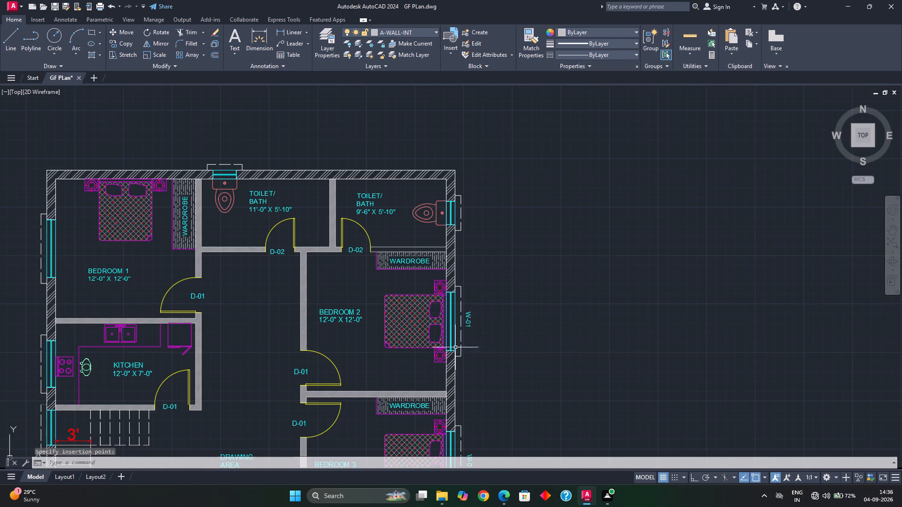
middle_drag(357, 336, 442, 299)
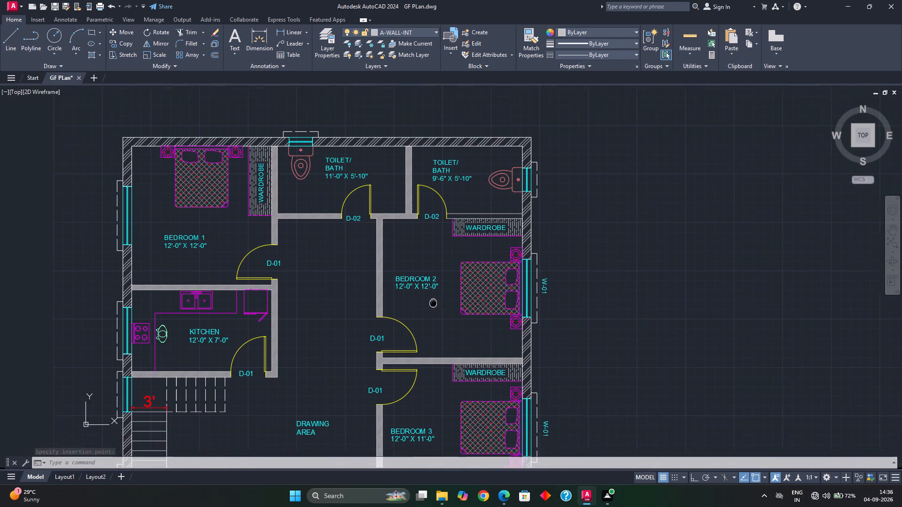
middle_drag(442, 299, 446, 298)
middle_drag(427, 315, 440, 294)
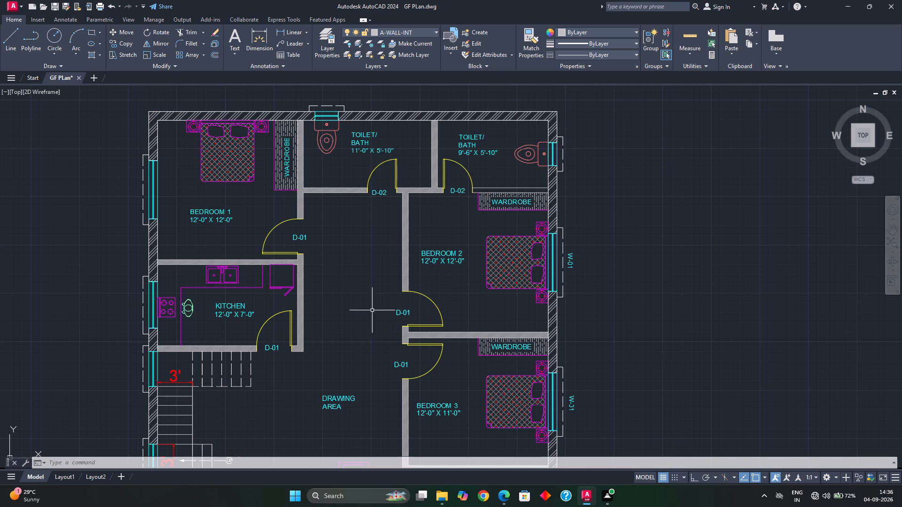
middle_drag(357, 311, 513, 236)
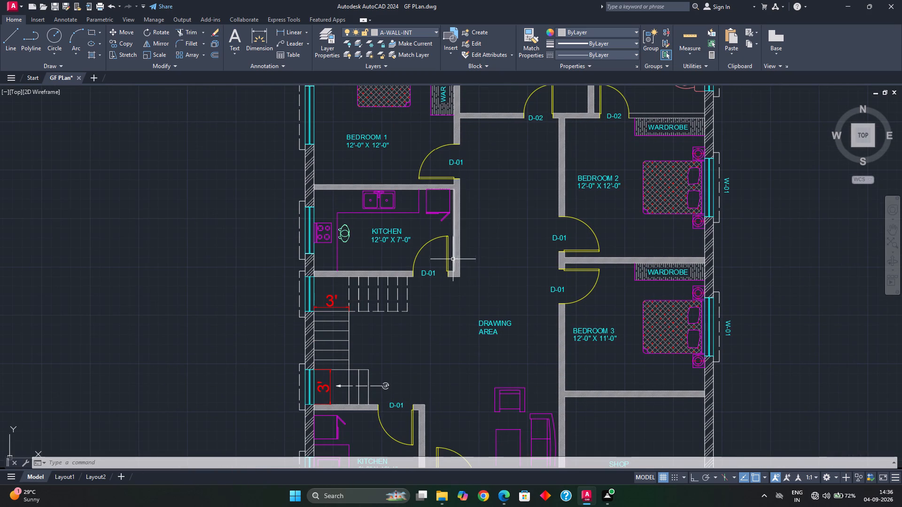
middle_drag(439, 259, 459, 201)
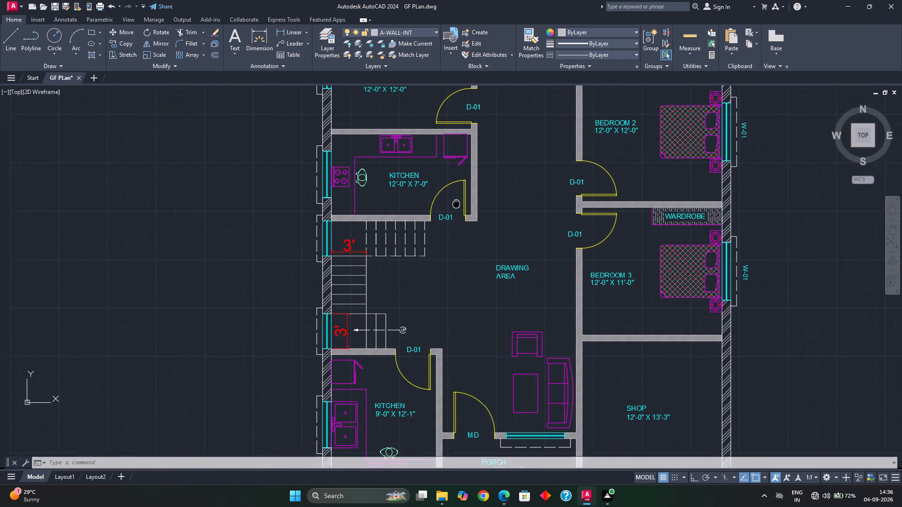
middle_drag(459, 201, 469, 197)
middle_drag(427, 187, 492, 274)
scroll(379, 160, up, 1)
middle_drag(380, 170, 394, 197)
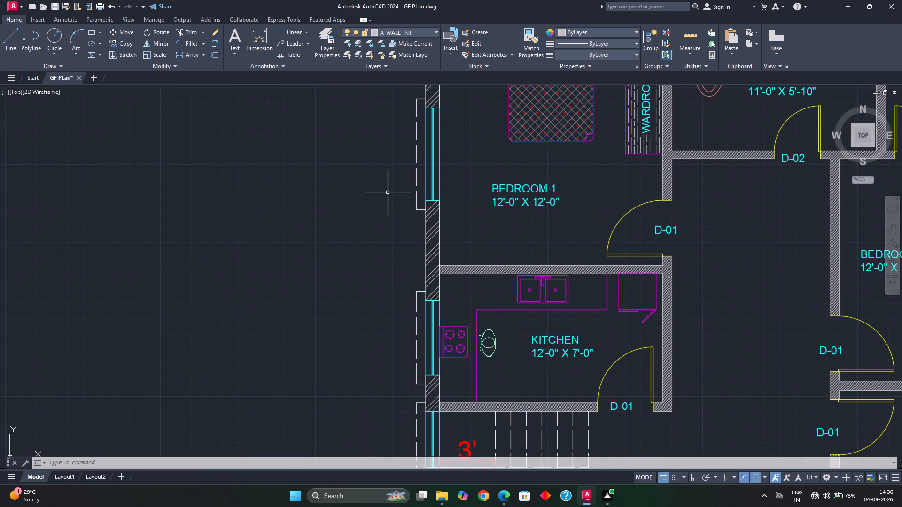
key(ctrl+v)
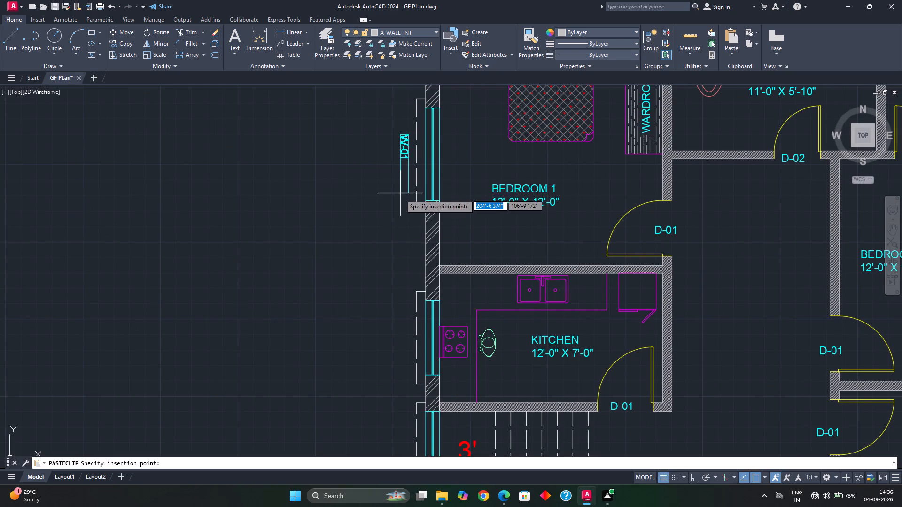
click(400, 197)
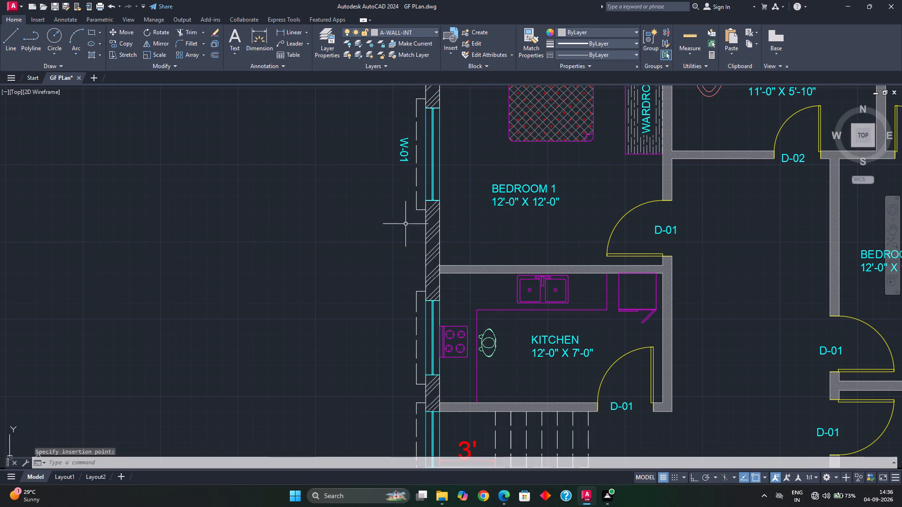
Quick-measure the exterior wall around the 12'-0" X 7'-0" KITCHEN window and the adjoining staircase window.
middle_drag(404, 238, 398, 220)
scroll(398, 256, down, 1)
middle_drag(394, 253, 392, 239)
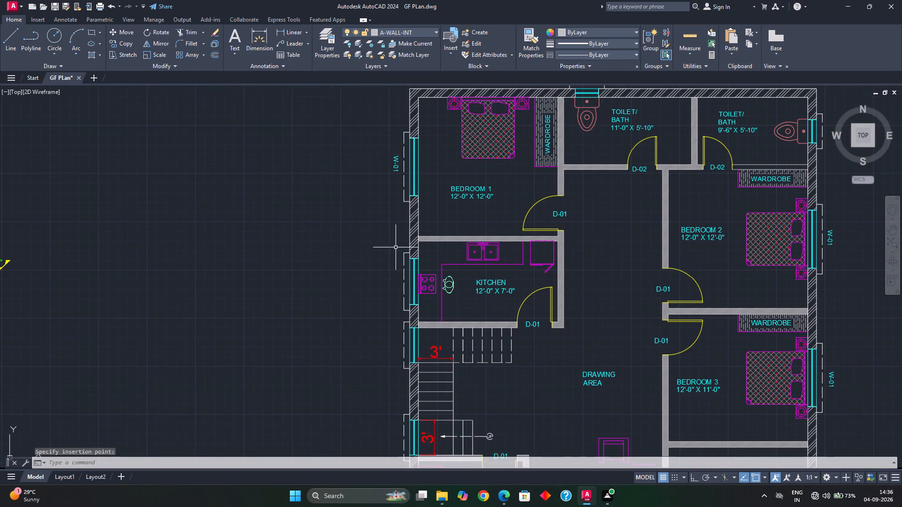
middle_drag(400, 275, 384, 208)
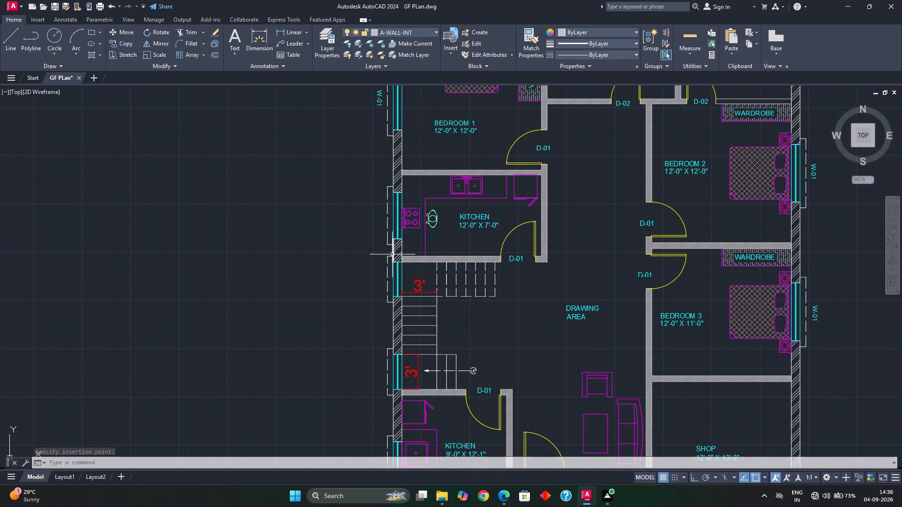
middle_drag(394, 251, 389, 194)
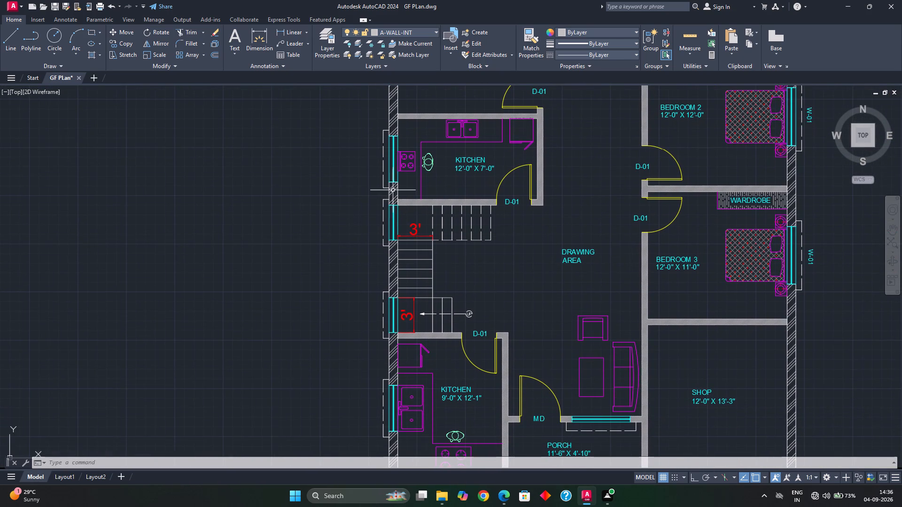
click(683, 41)
scroll(371, 199, up, 2)
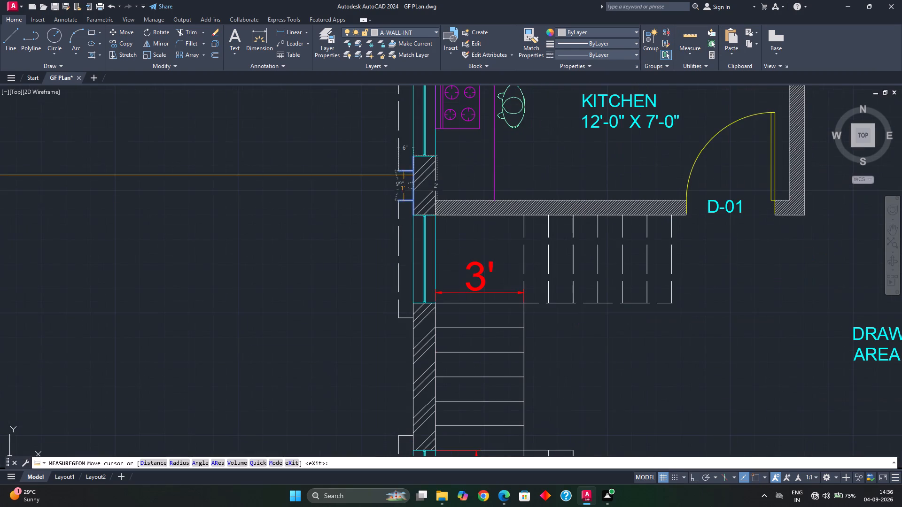
middle_drag(429, 158, 406, 252)
key(Escape)
scroll(407, 239, down, 3)
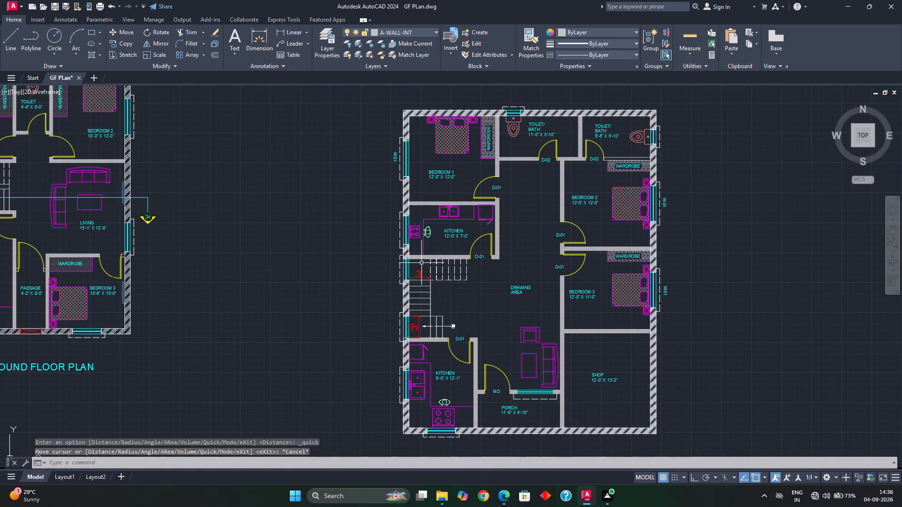
Paste a W-01 label just outside the window of the 12'-0" X 7'-0" KITCHEN.
middle_drag(421, 263, 422, 212)
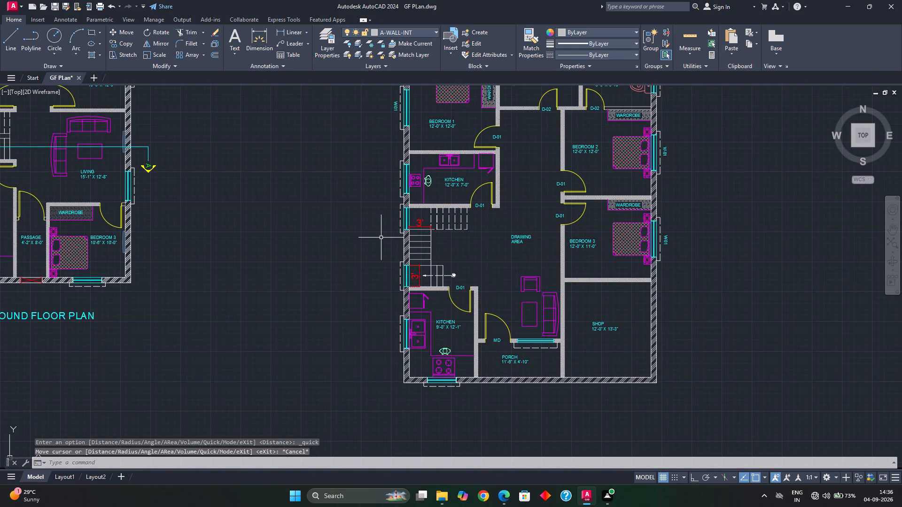
key(ctrl+v)
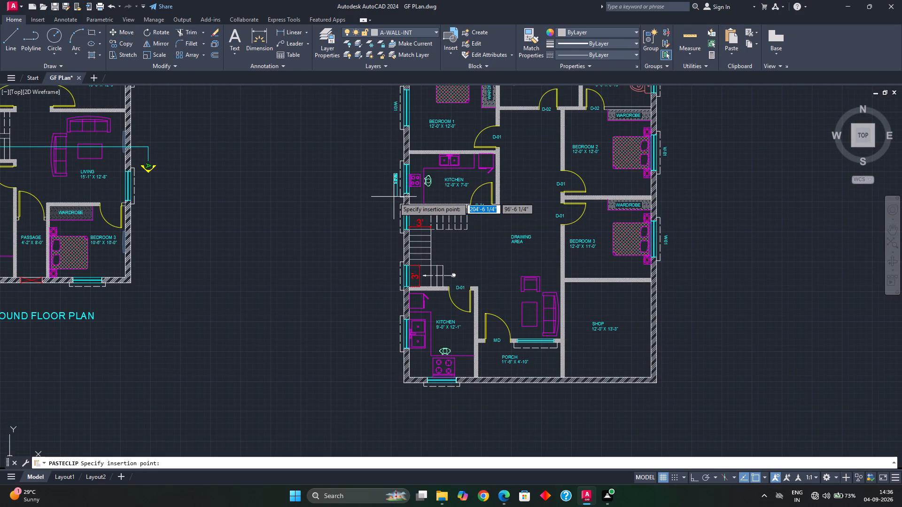
click(393, 198)
Change the label beside the 12'-0" X 7'-0" KITCHEN window to W-02.
scroll(393, 186, up, 3)
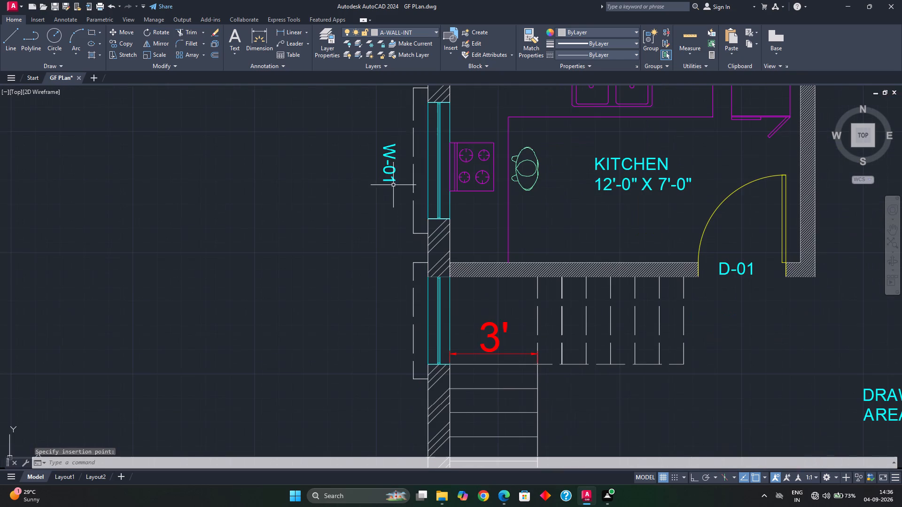
double_click(391, 182)
double_click(393, 172)
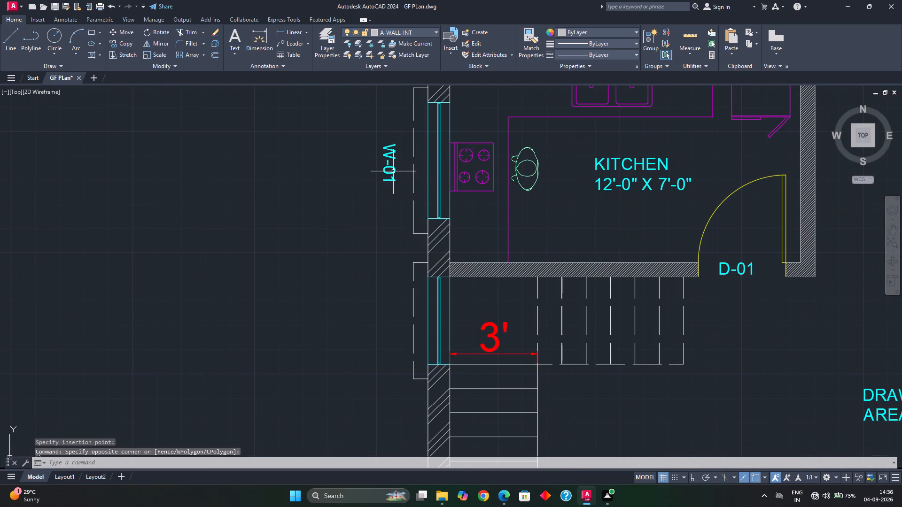
key(Escape)
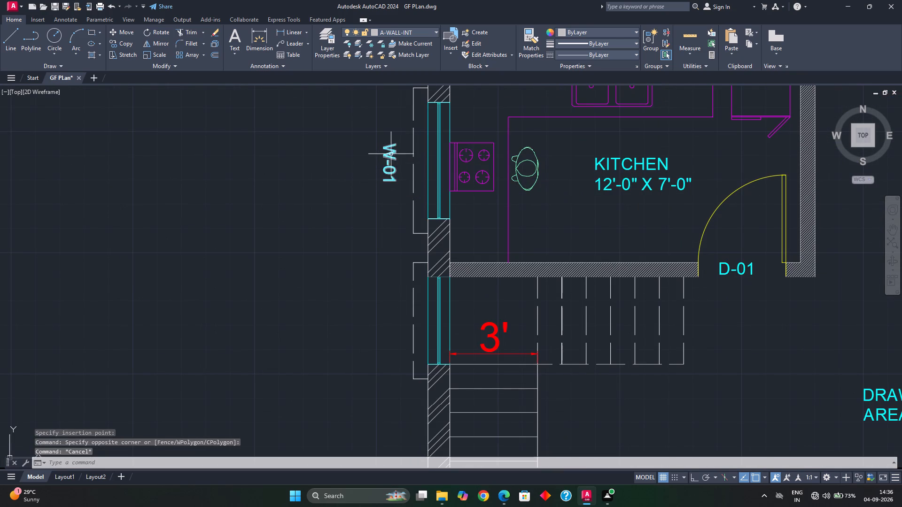
double_click(390, 154)
click(441, 156)
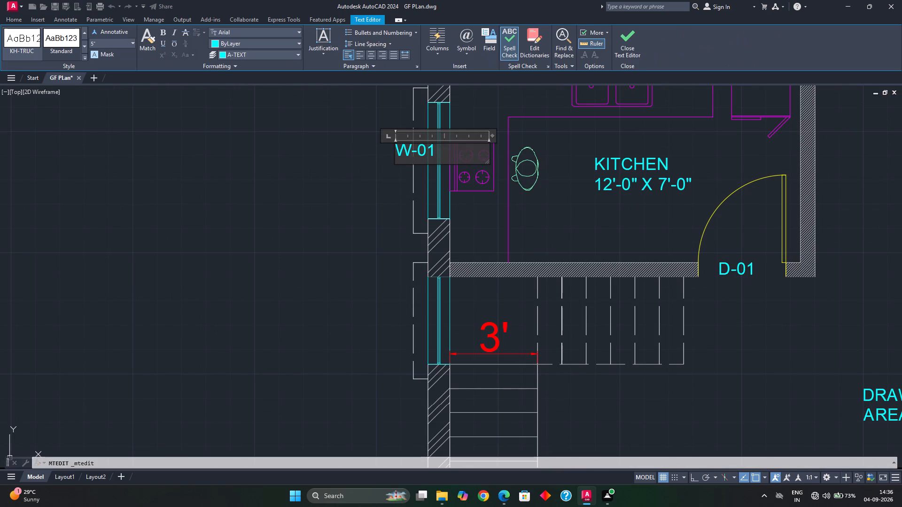
key(BackSpace)
key(2)
click(365, 208)
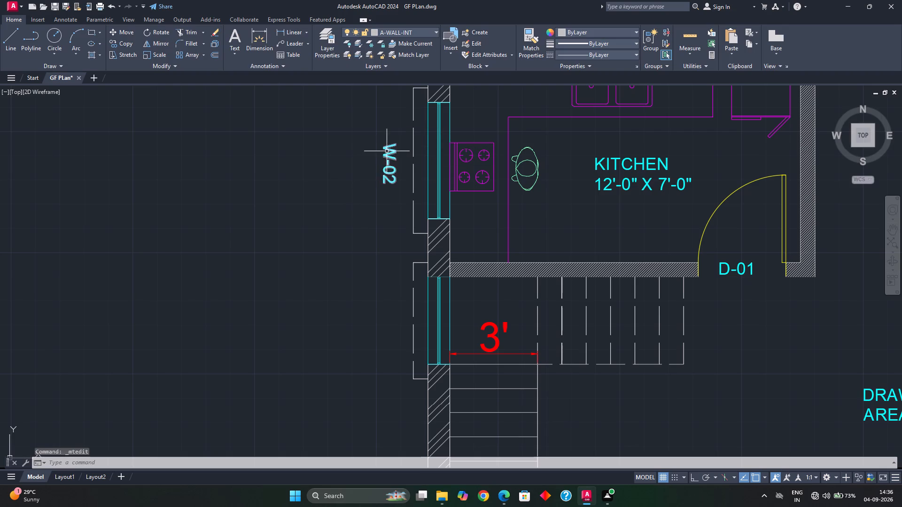
Copy the W-02 label to just outside the window behind the sink of the 9'-0" X 12'-1" KITCHEN.
click(388, 151)
key(ctrl+c)
scroll(380, 239, down, 2)
middle_drag(377, 241, 368, 191)
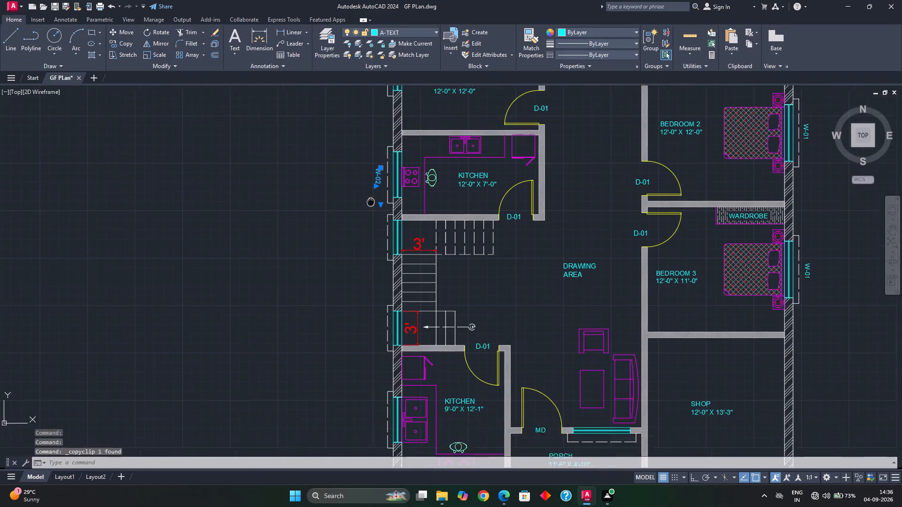
middle_drag(368, 191, 364, 134)
key(ctrl+v)
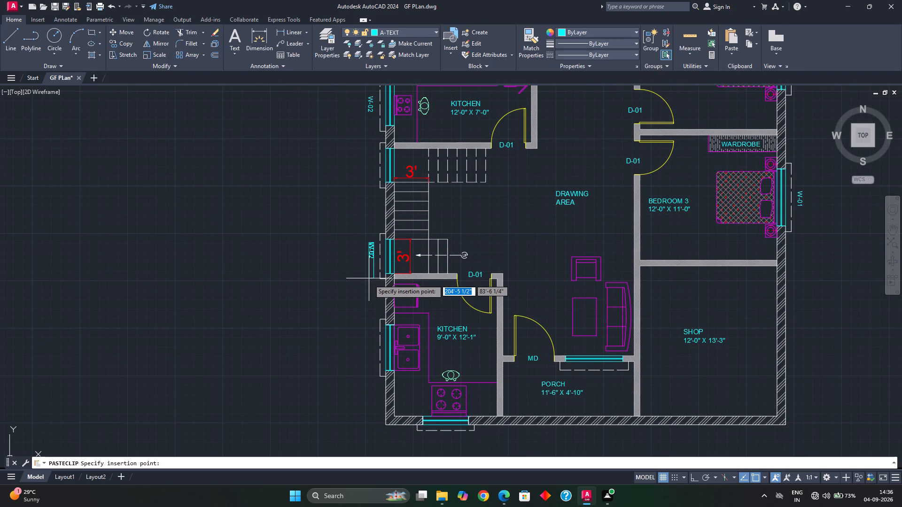
middle_drag(366, 286, 339, 198)
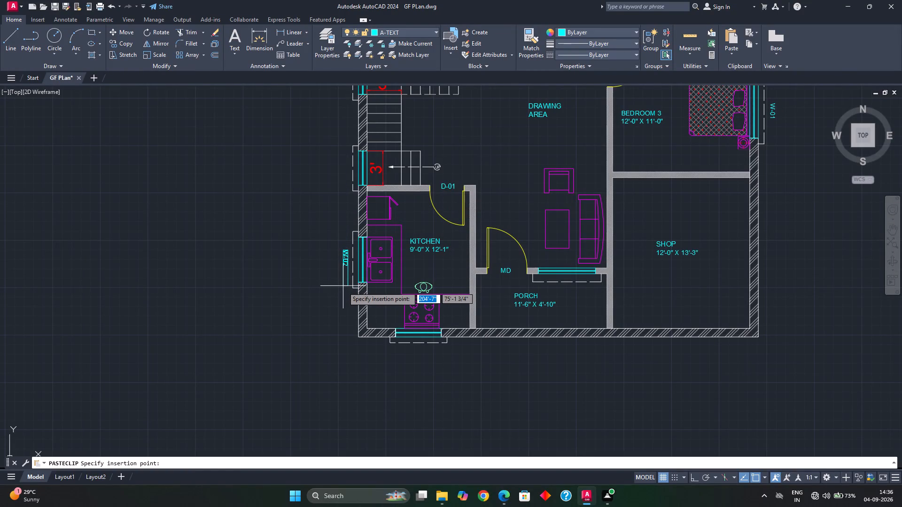
click(343, 287)
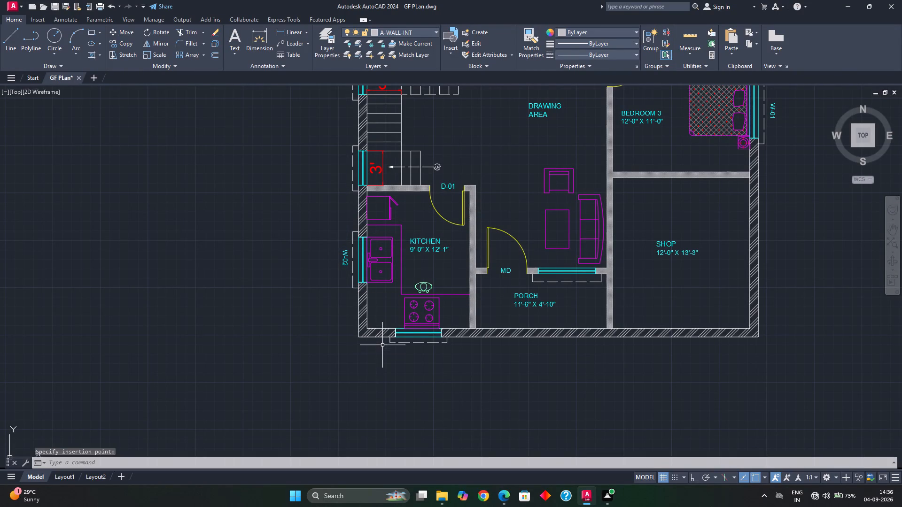
Paste a W-02 label just outside the window behind the stove of the 9'-0" X 12'-1" KITCHEN and rotate it to read horizontally.
key(ctrl+v)
click(413, 389)
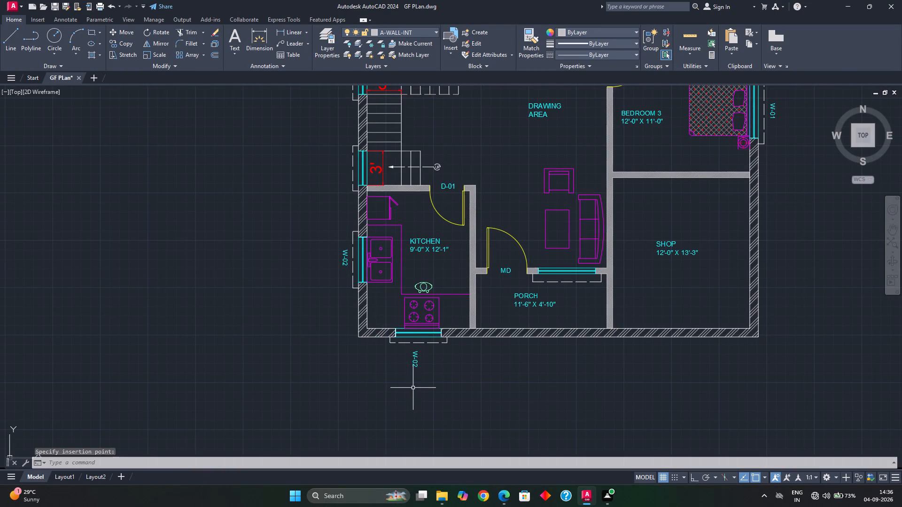
click(416, 364)
key(r)
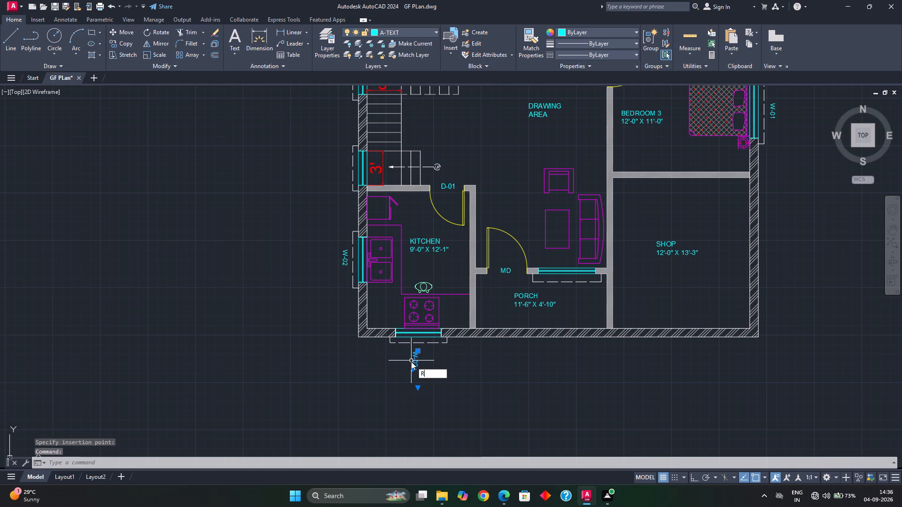
key(o)
key(Return)
click(411, 350)
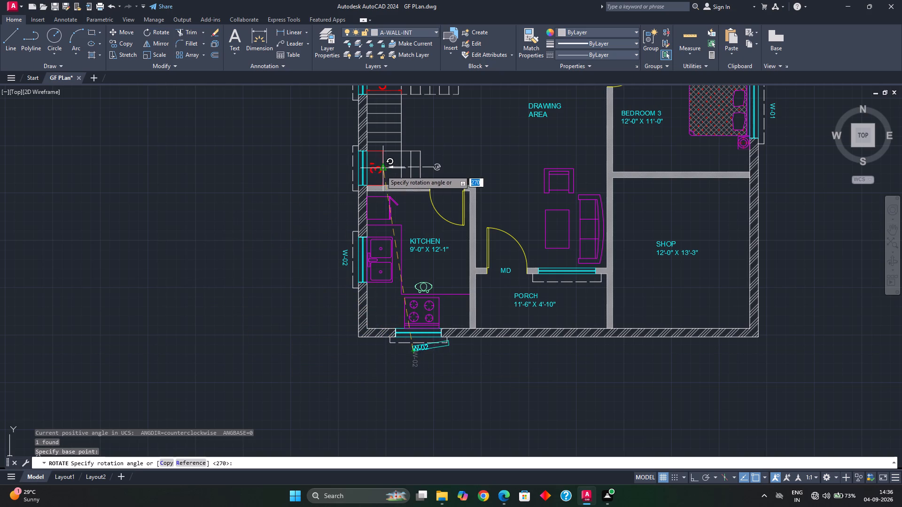
click(413, 131)
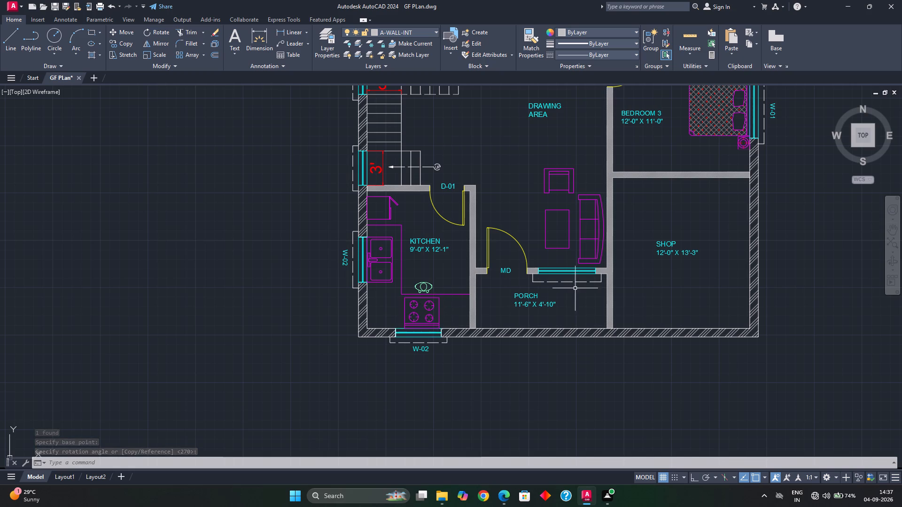
Quick-measure the window in the wall between the drawing area and the PORCH.
scroll(571, 283, up, 2)
middle_drag(571, 283, 561, 305)
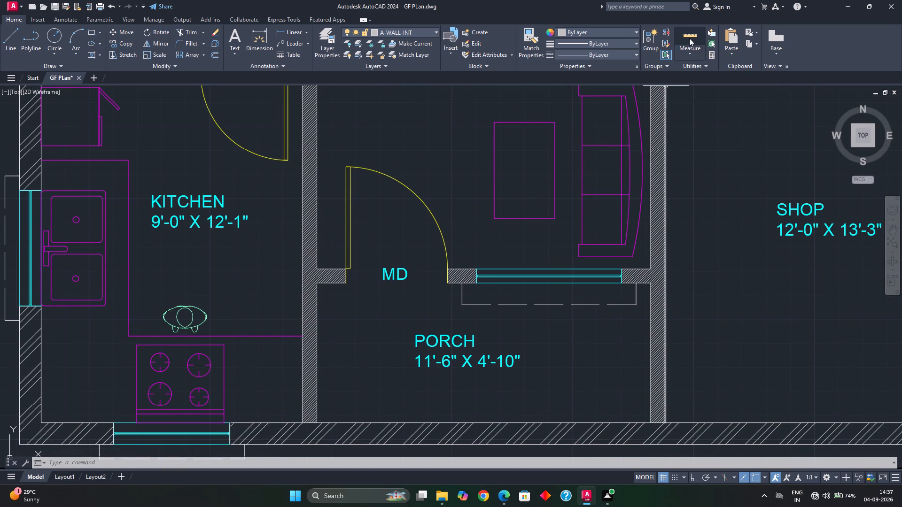
click(689, 38)
scroll(574, 282, up, 1)
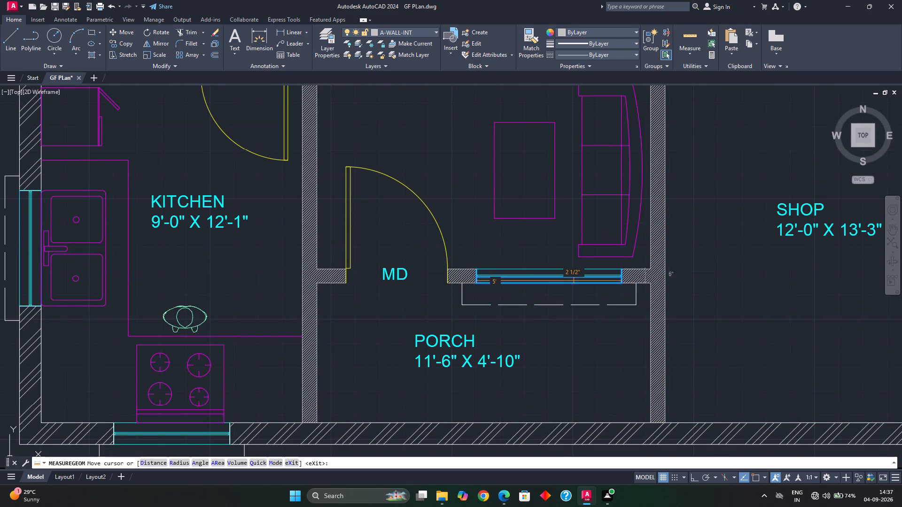
scroll(574, 282, up, 1)
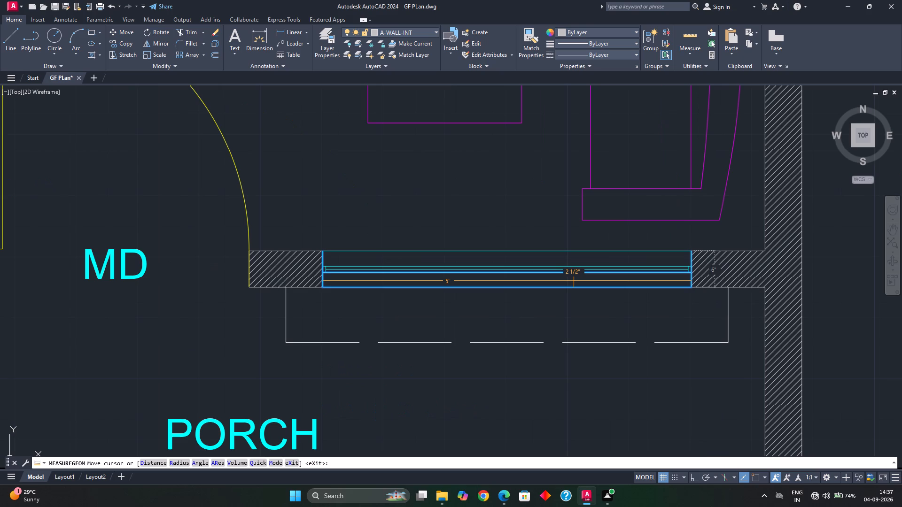
scroll(574, 281, down, 1)
middle_drag(572, 281, 550, 315)
middle_drag(538, 313, 538, 327)
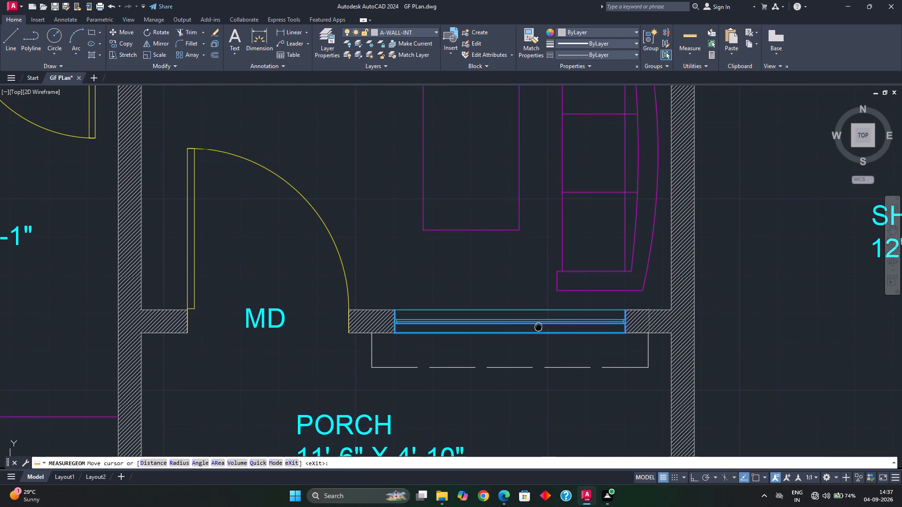
middle_drag(538, 327, 538, 328)
middle_drag(538, 326, 433, 302)
scroll(440, 307, down, 1)
middle_drag(440, 307, 400, 321)
key(Escape)
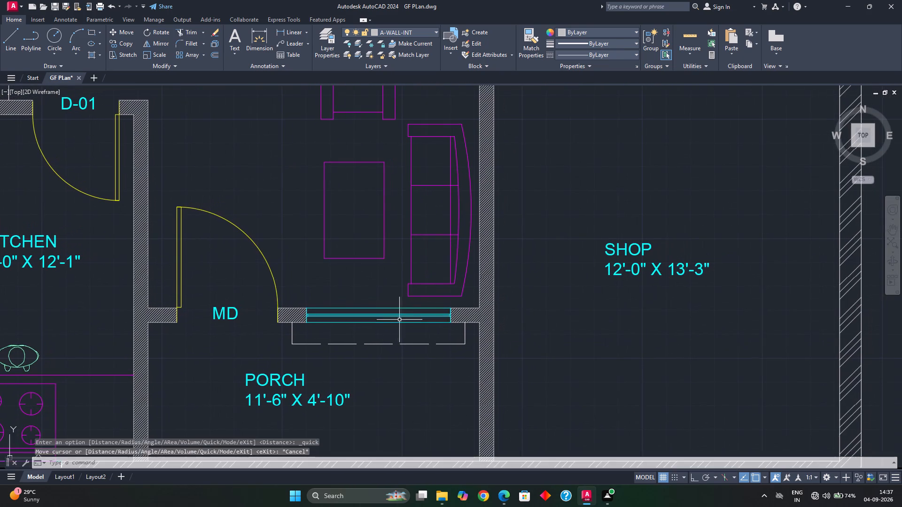
Copy the horizontal W-02 label from the stove window to the porch side of the window beside the MD door.
scroll(395, 325, down, 1)
middle_drag(394, 330, 394, 336)
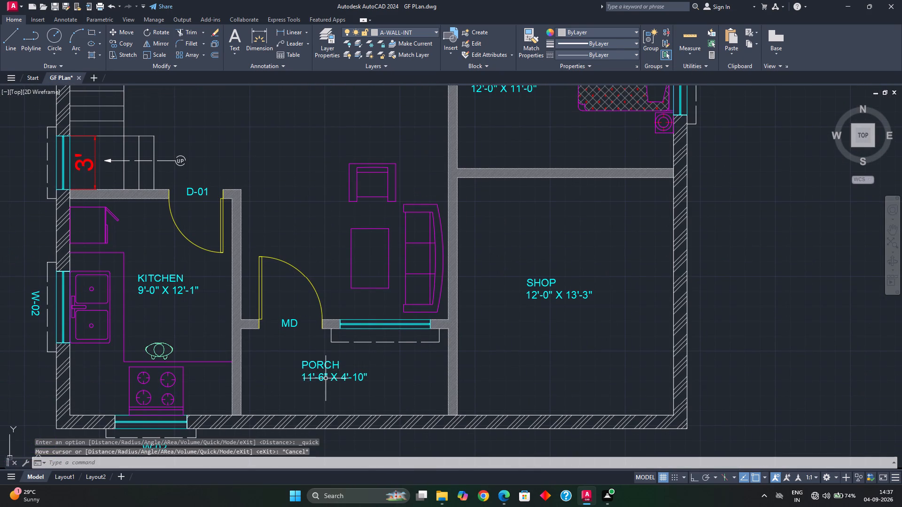
scroll(356, 354, down, 1)
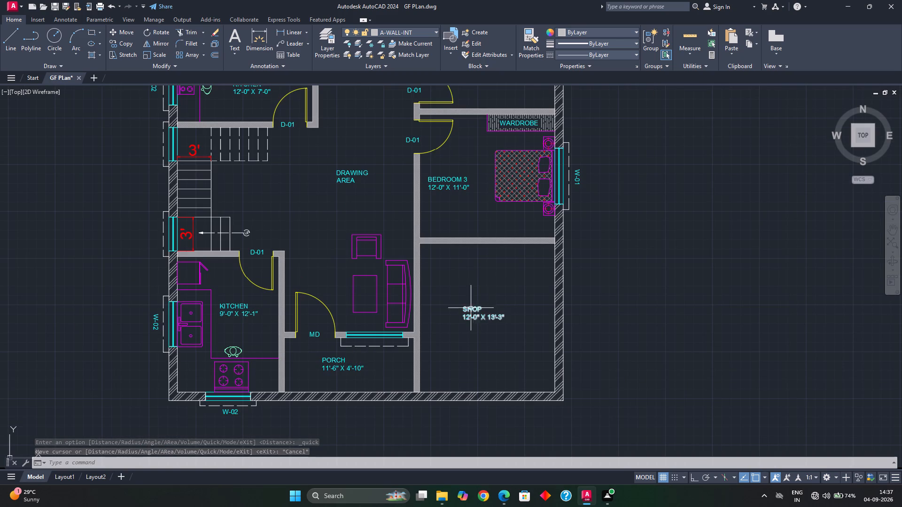
middle_drag(356, 353, 366, 338)
scroll(367, 338, up, 1)
middle_click(367, 338)
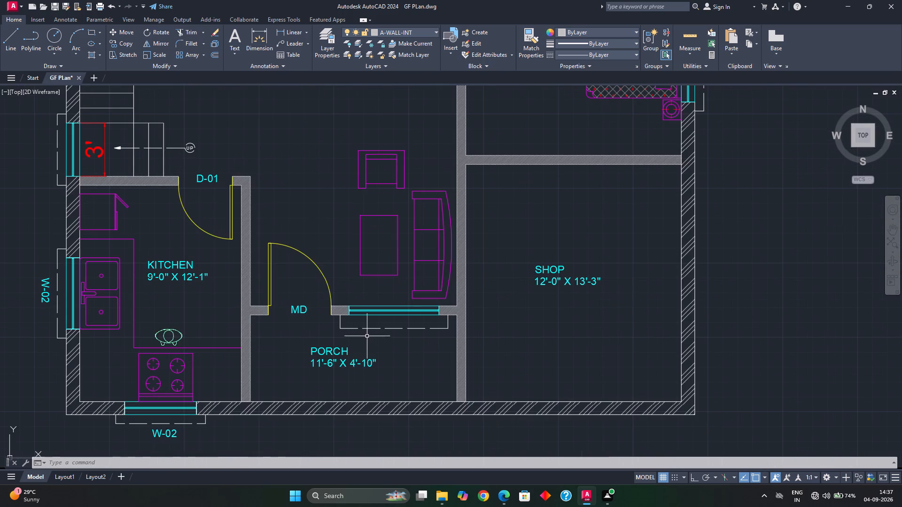
scroll(374, 336, down, 1)
middle_drag(376, 338, 367, 364)
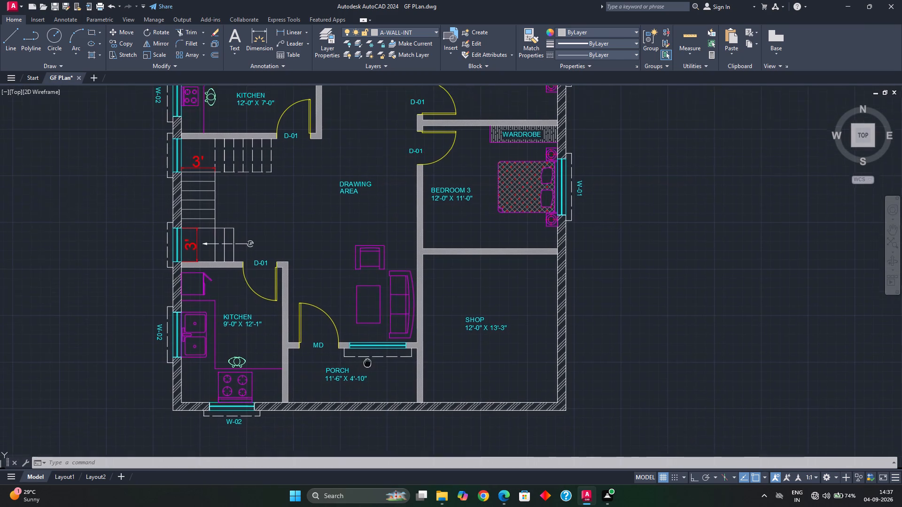
middle_drag(367, 364, 366, 366)
middle_drag(301, 397, 321, 288)
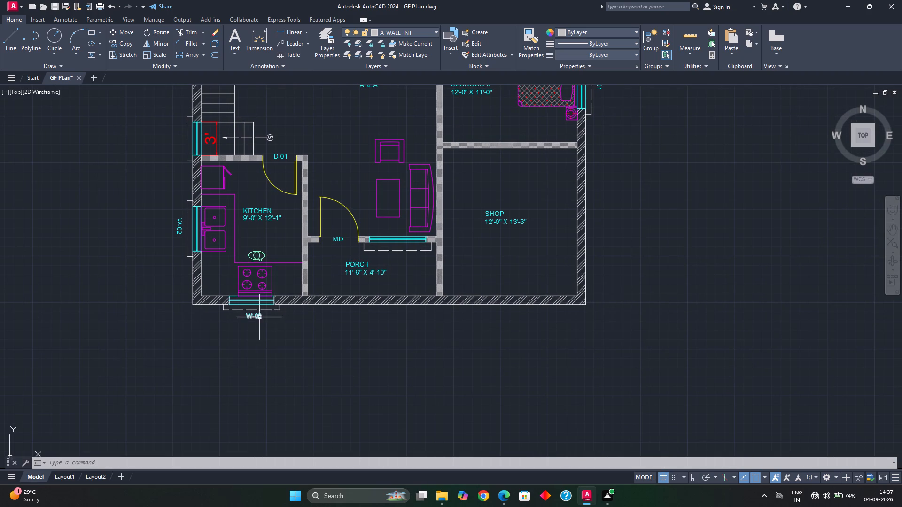
click(259, 318)
key(ctrl+c)
scroll(402, 260, up, 1)
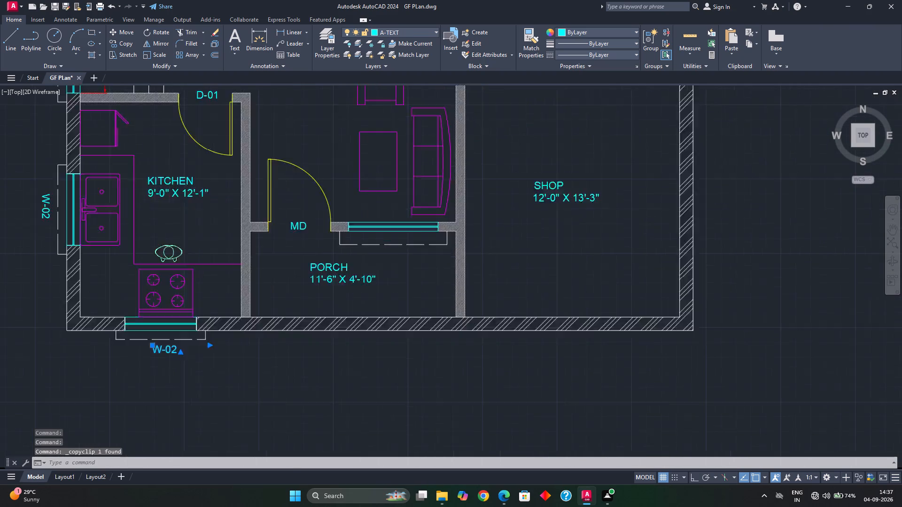
scroll(399, 257, up, 1)
key(ctrl+v)
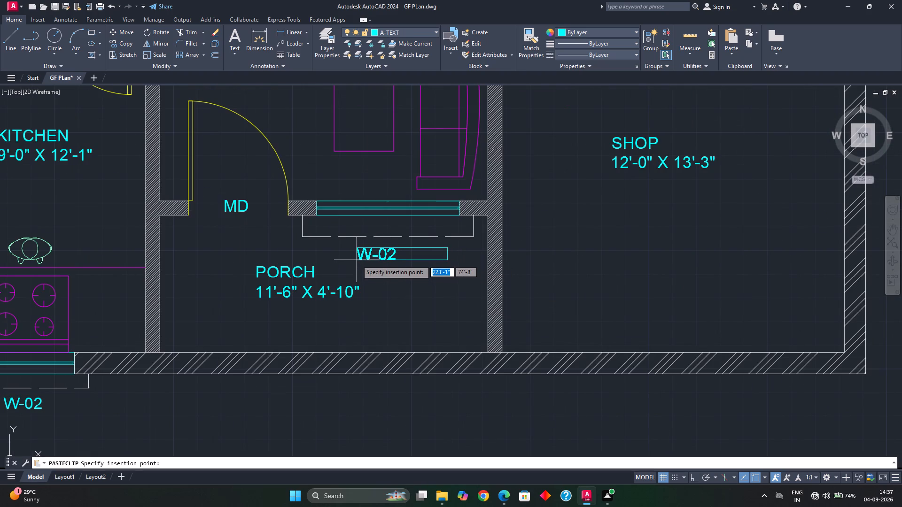
click(356, 257)
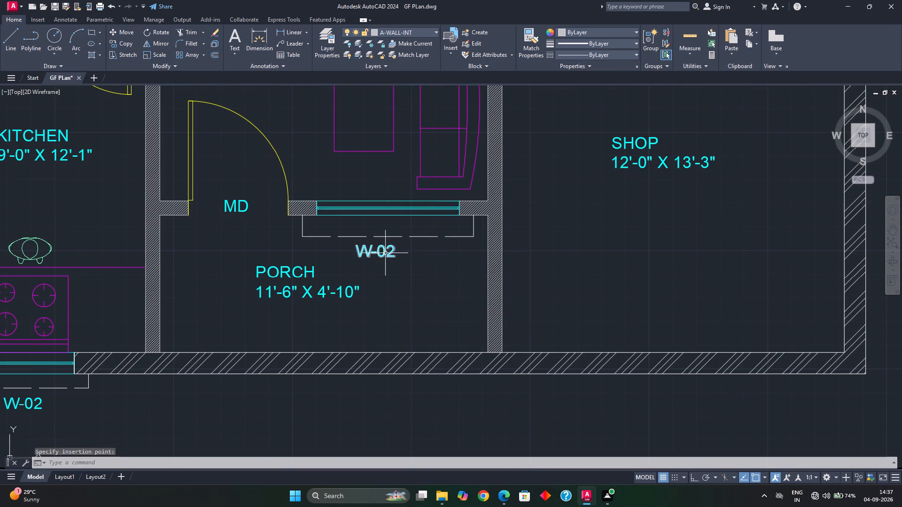
Change the label at the porch window to W-01A.
double_click(385, 253)
click(409, 251)
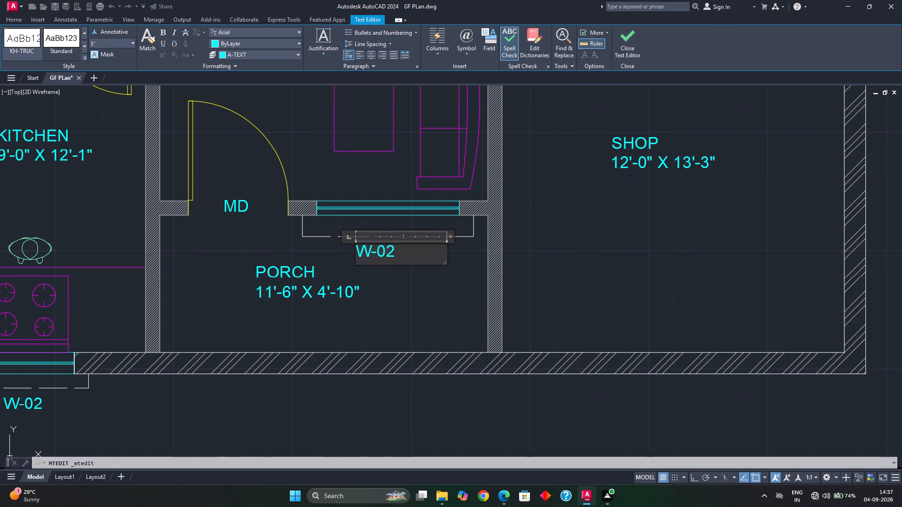
key(BackSpace)
key(1)
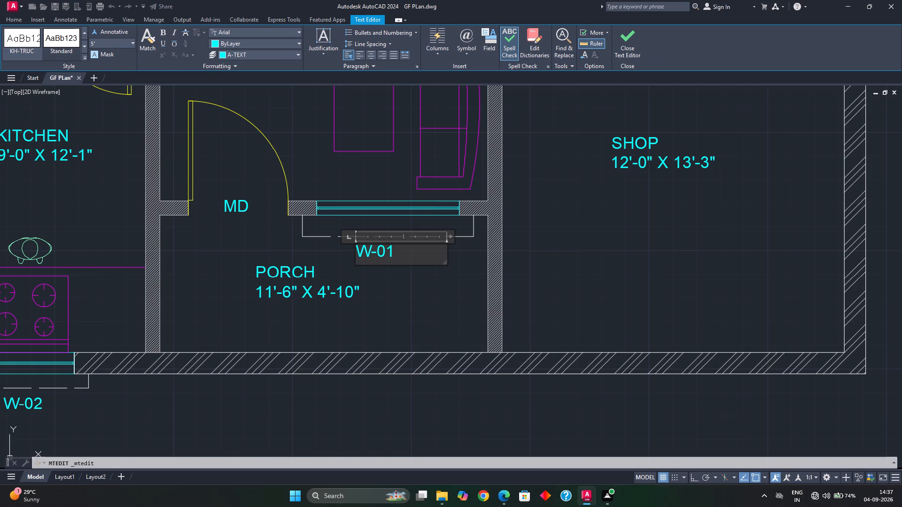
key(a)
click(389, 296)
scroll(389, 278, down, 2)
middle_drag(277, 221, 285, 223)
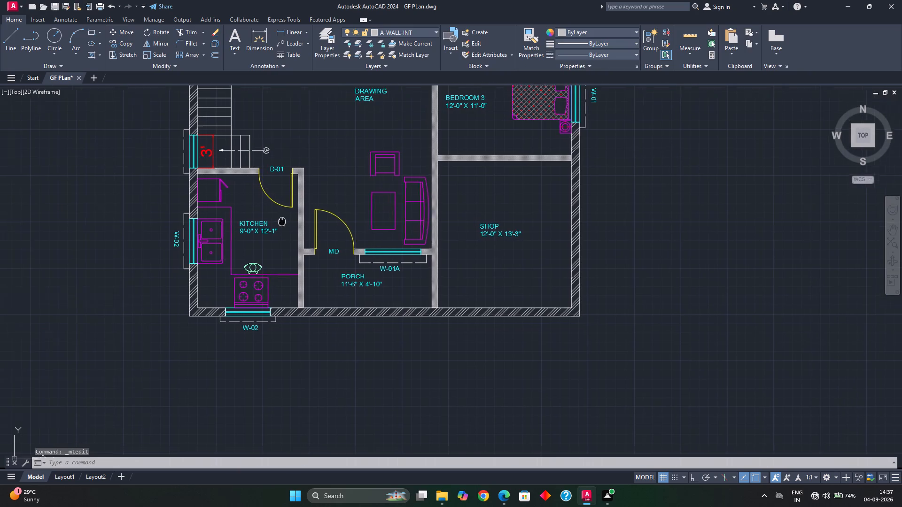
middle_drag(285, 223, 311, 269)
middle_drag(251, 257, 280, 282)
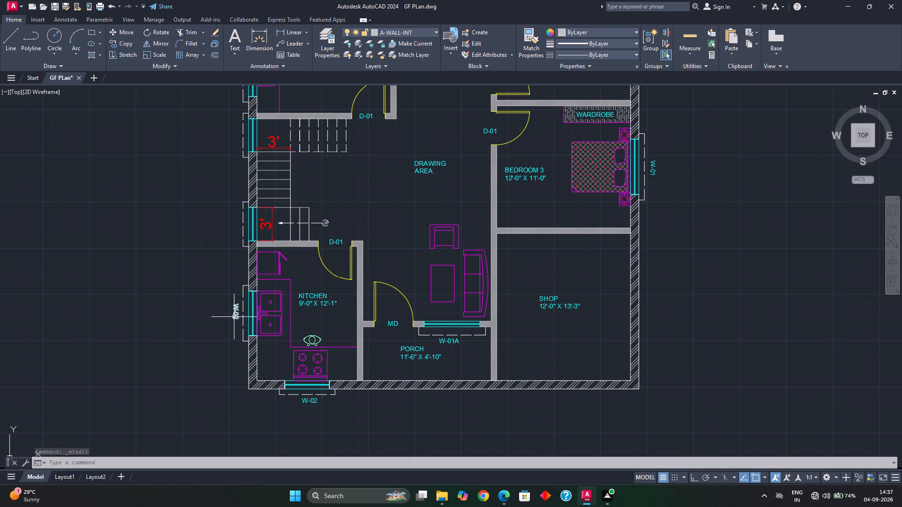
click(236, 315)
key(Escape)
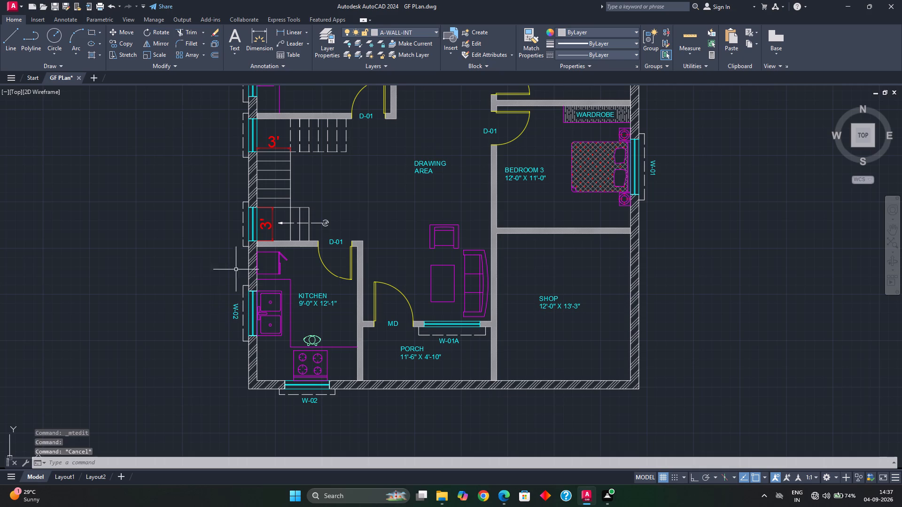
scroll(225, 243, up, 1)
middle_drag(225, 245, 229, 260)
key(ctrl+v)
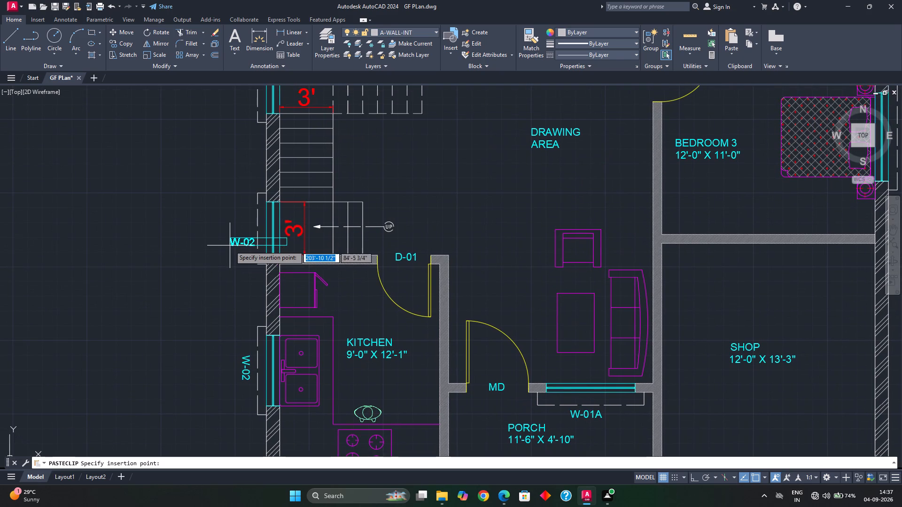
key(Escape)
Copy the vertical W-02 label from the sink window to just outside the staircase window beside the UP arrow.
click(248, 362)
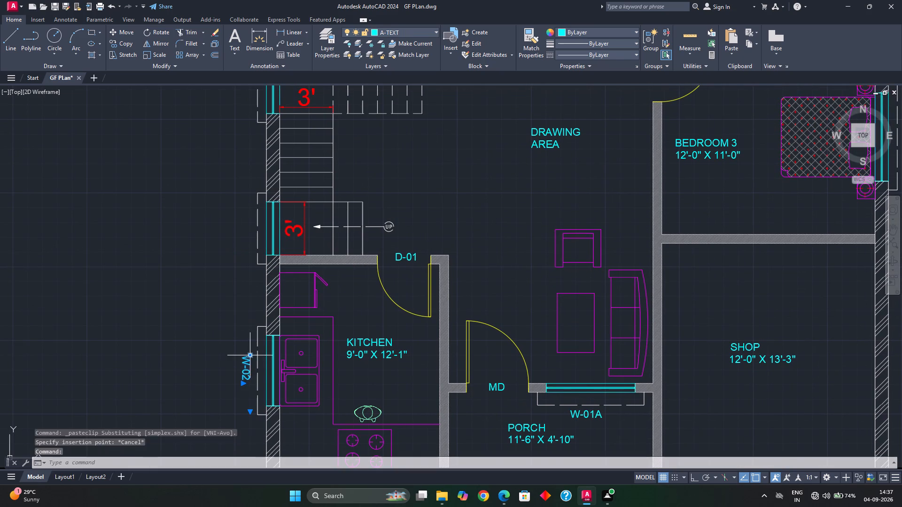
key(ctrl+c)
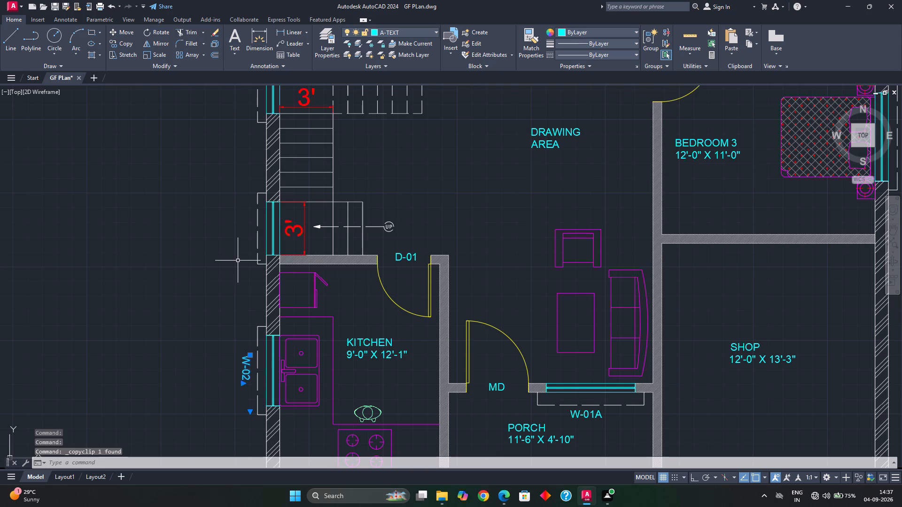
key(ctrl+v)
click(243, 272)
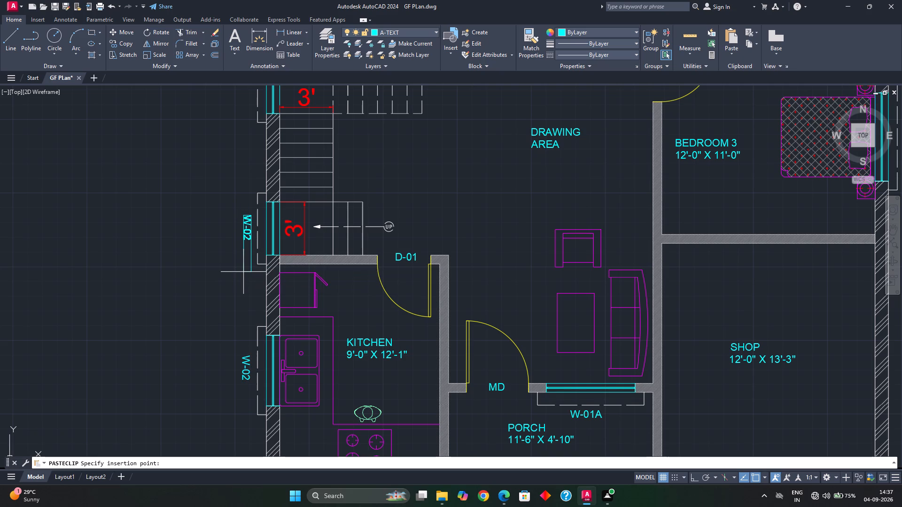
Change the label outside the staircase window beside the UP arrow to W-03.
scroll(247, 240, up, 2)
key(Escape)
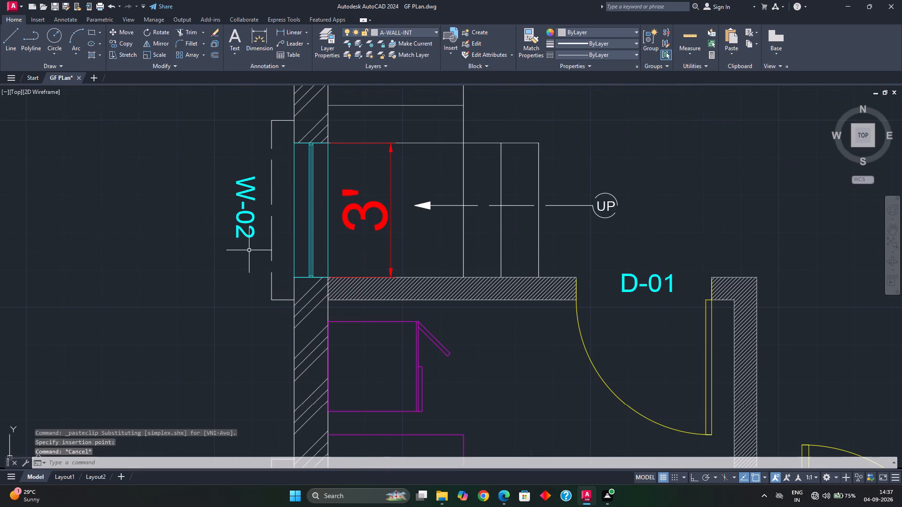
click(249, 232)
key(Escape)
double_click(241, 221)
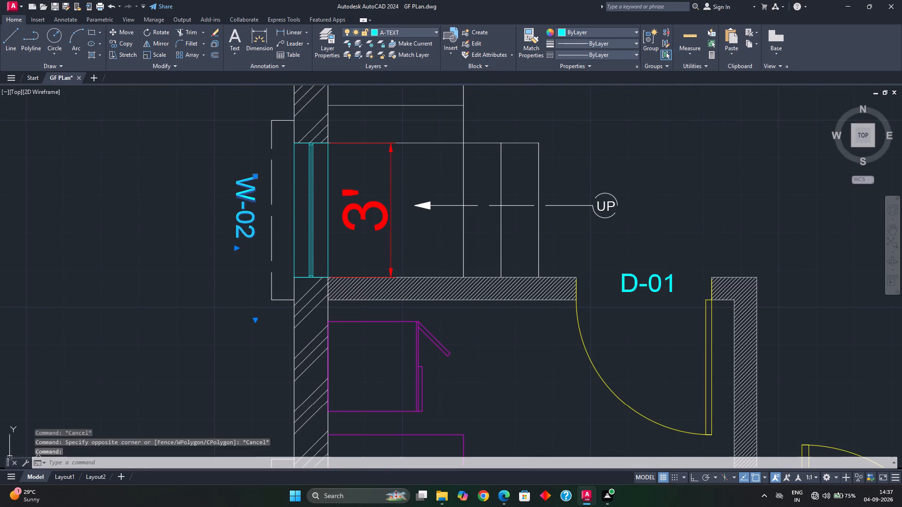
click(322, 188)
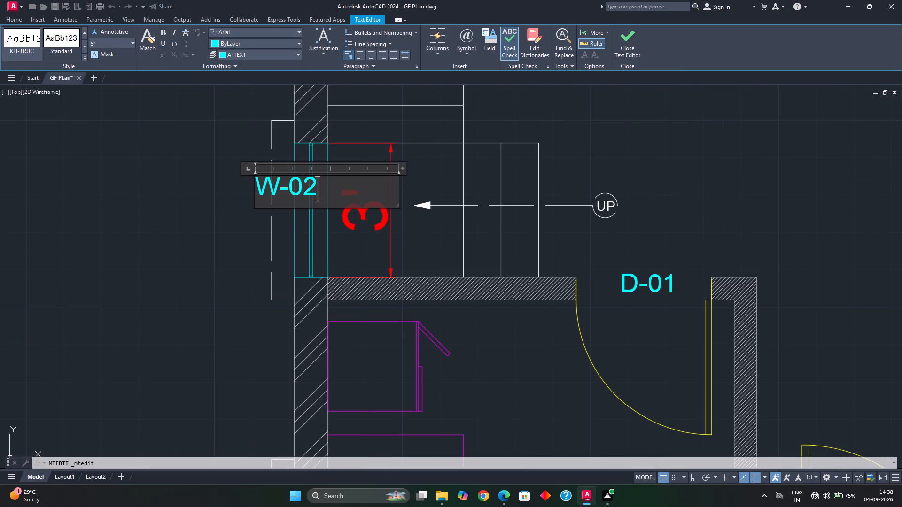
key(BackSpace)
key(3)
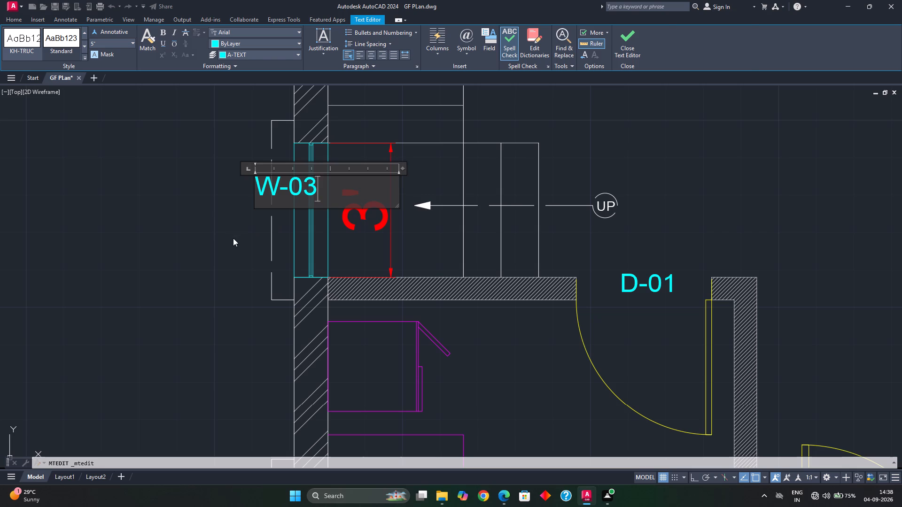
click(233, 239)
Copy the W-03 label to just outside the other staircase window, next to the dashed steps by the 12'-0" X 7'-0" KITCHEN.
scroll(215, 209, down, 2)
middle_drag(234, 199, 240, 327)
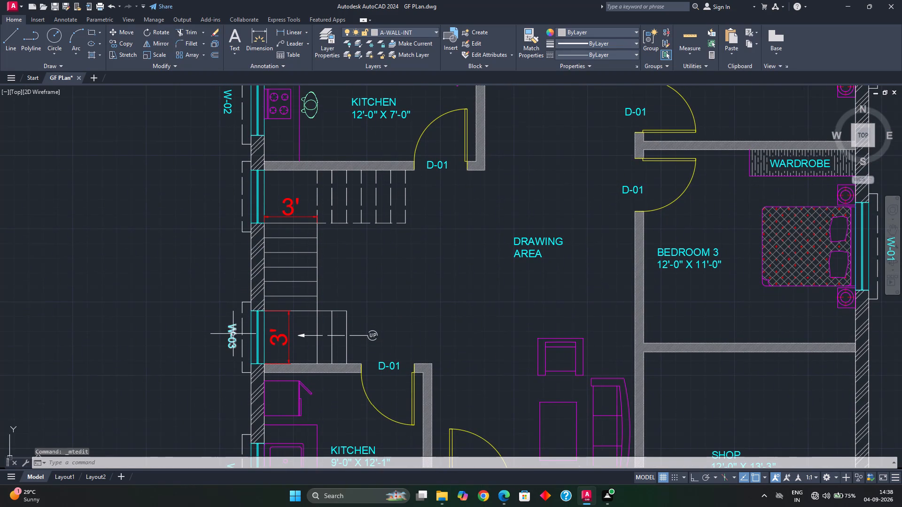
click(233, 334)
key(ctrl+c)
middle_drag(204, 249, 213, 316)
scroll(230, 269, up, 1)
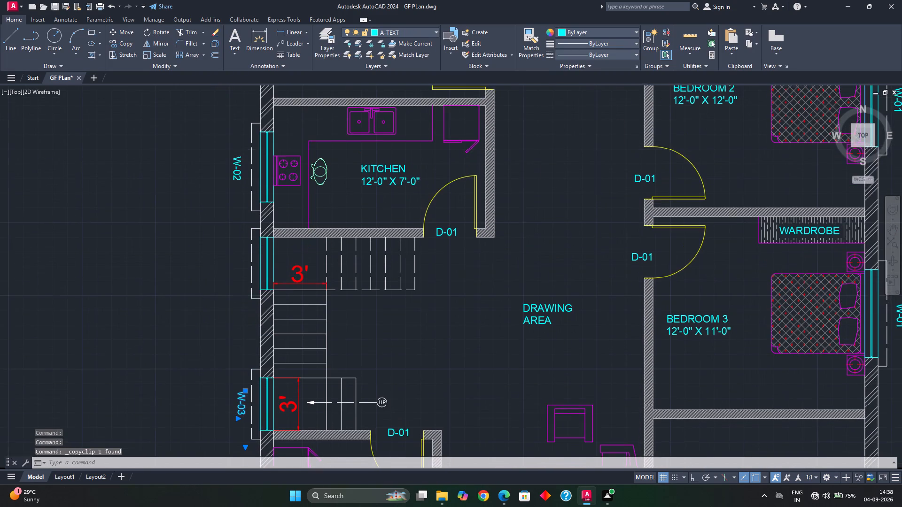
middle_drag(230, 268, 224, 290)
key(ctrl+v)
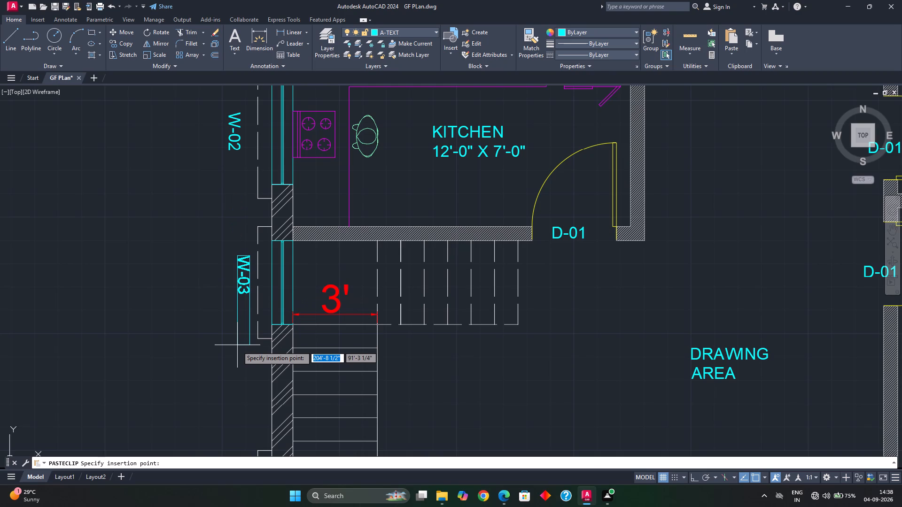
click(237, 346)
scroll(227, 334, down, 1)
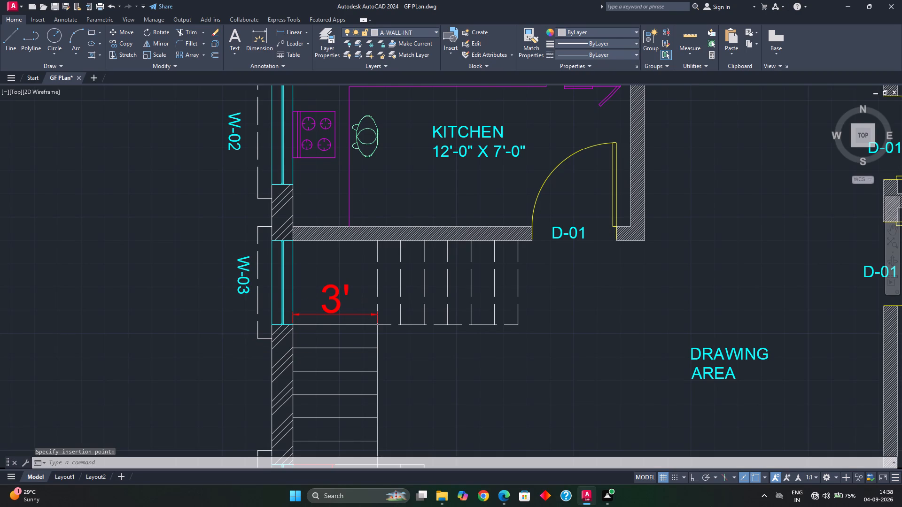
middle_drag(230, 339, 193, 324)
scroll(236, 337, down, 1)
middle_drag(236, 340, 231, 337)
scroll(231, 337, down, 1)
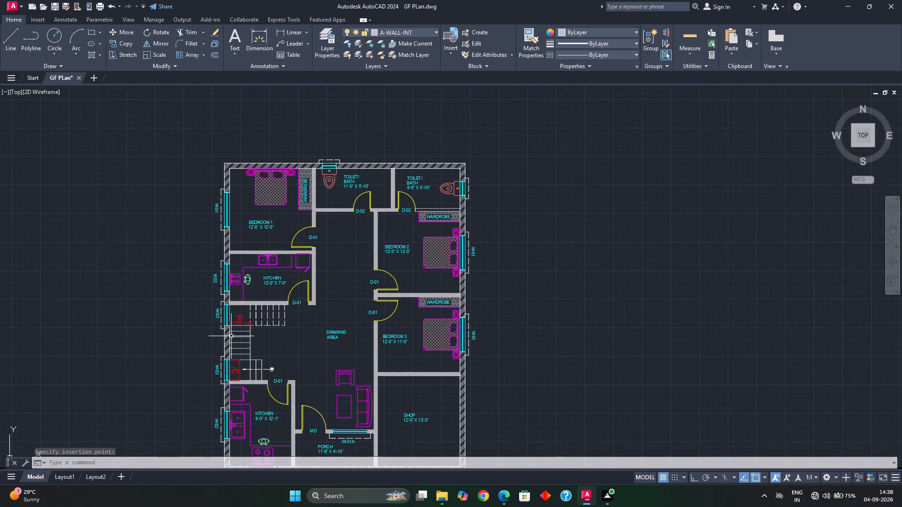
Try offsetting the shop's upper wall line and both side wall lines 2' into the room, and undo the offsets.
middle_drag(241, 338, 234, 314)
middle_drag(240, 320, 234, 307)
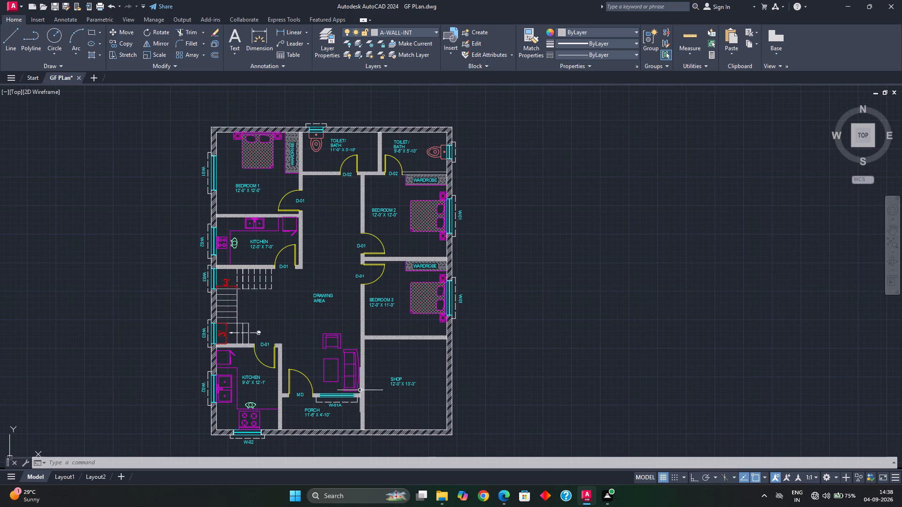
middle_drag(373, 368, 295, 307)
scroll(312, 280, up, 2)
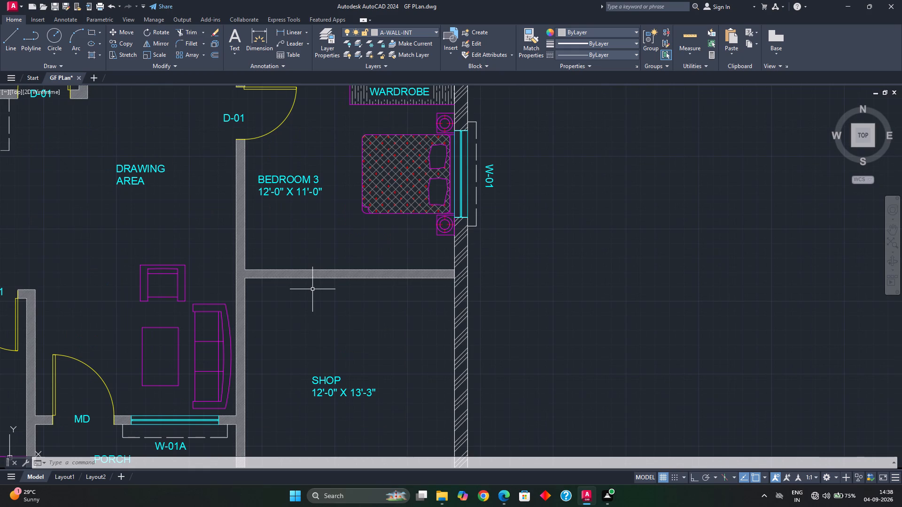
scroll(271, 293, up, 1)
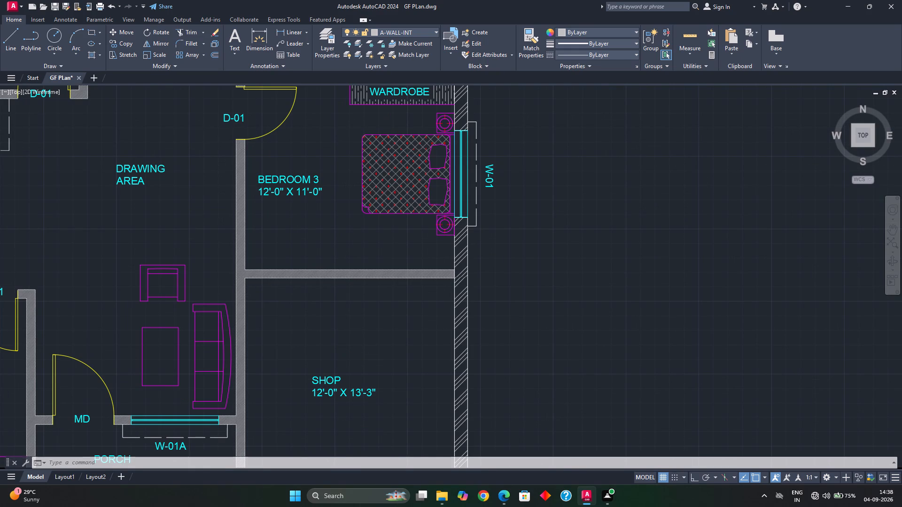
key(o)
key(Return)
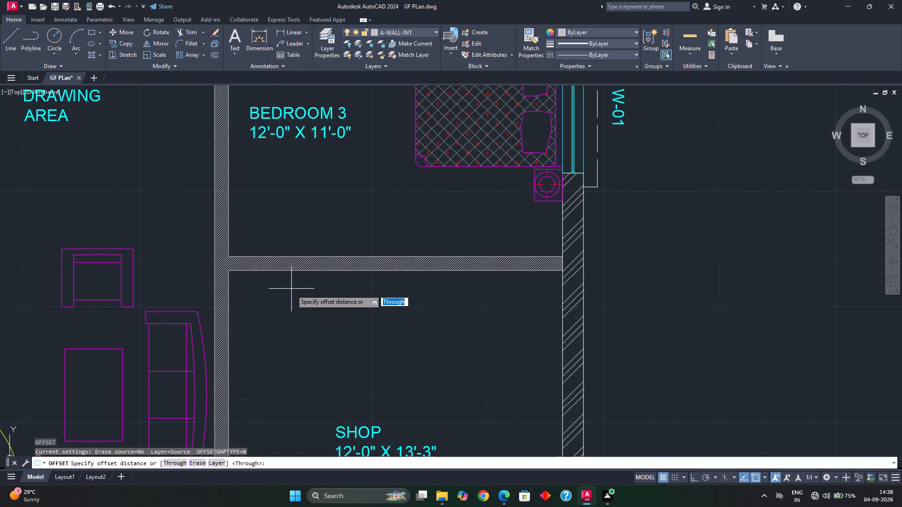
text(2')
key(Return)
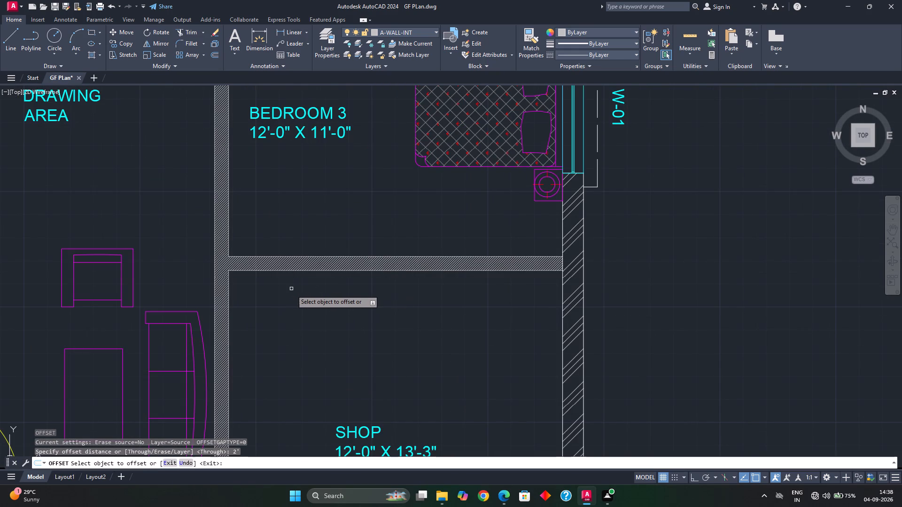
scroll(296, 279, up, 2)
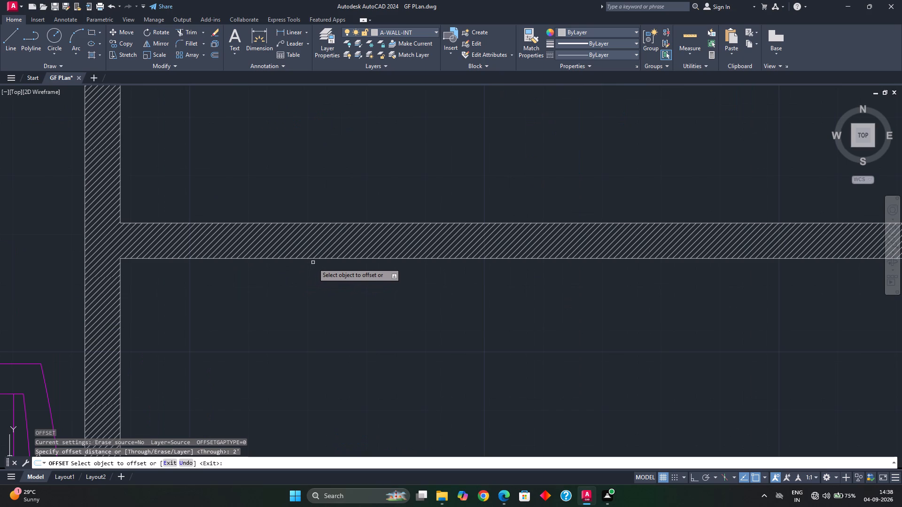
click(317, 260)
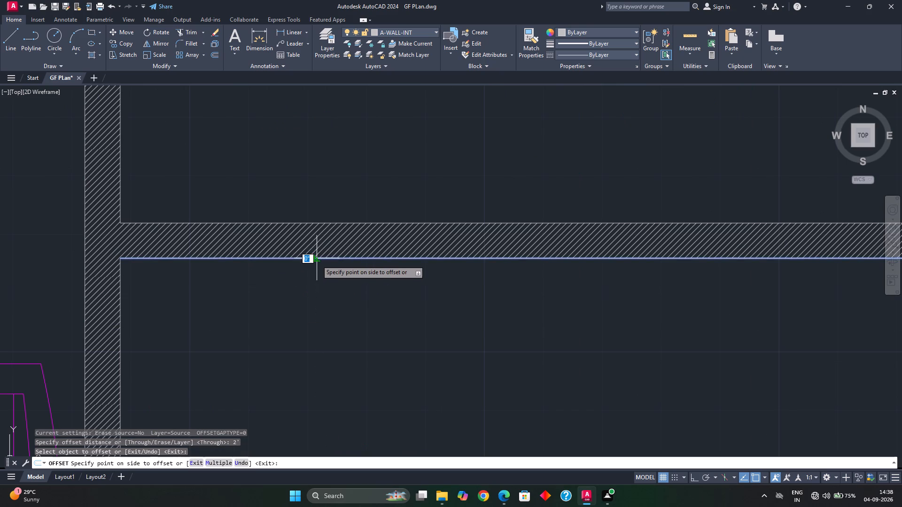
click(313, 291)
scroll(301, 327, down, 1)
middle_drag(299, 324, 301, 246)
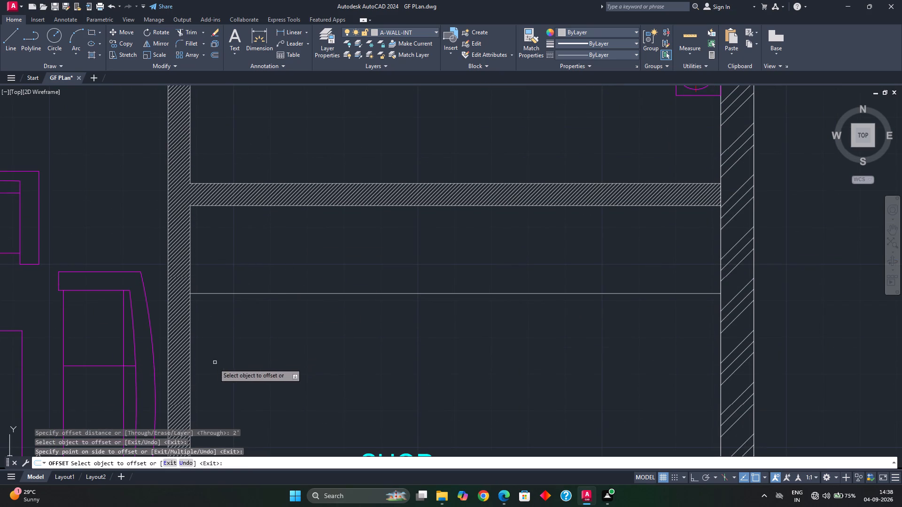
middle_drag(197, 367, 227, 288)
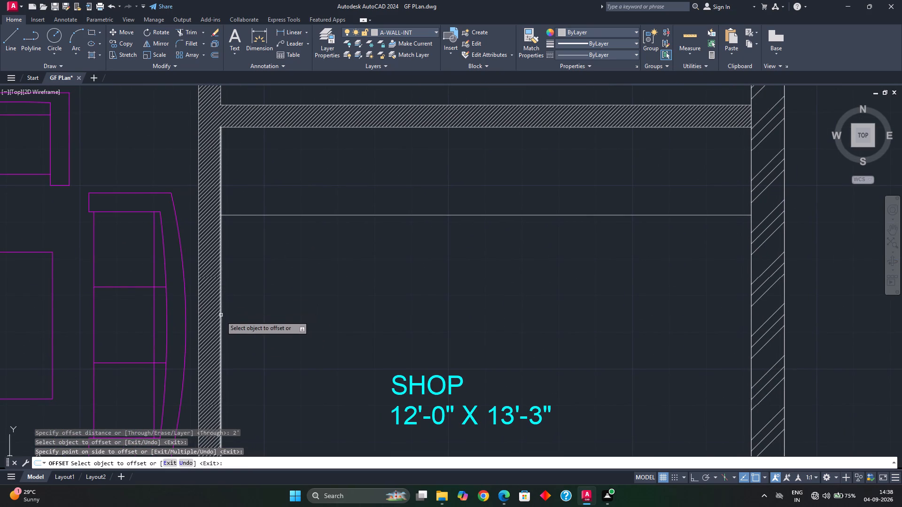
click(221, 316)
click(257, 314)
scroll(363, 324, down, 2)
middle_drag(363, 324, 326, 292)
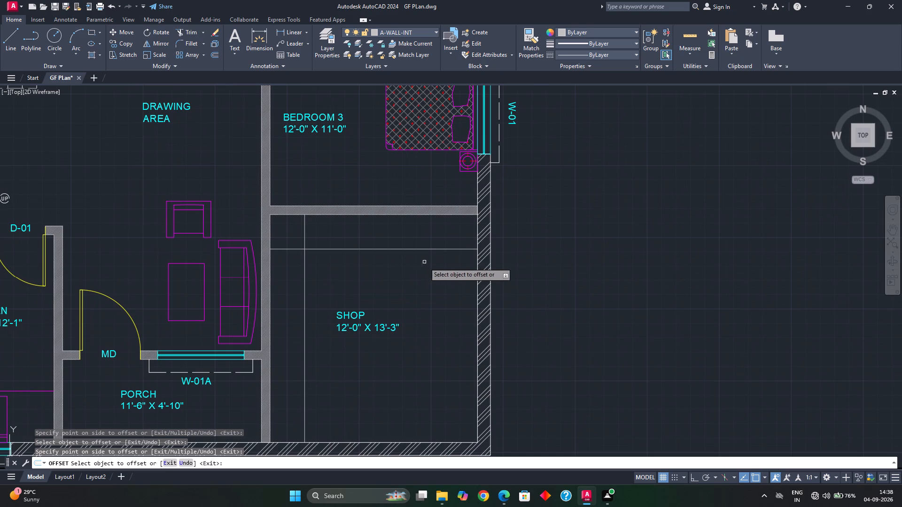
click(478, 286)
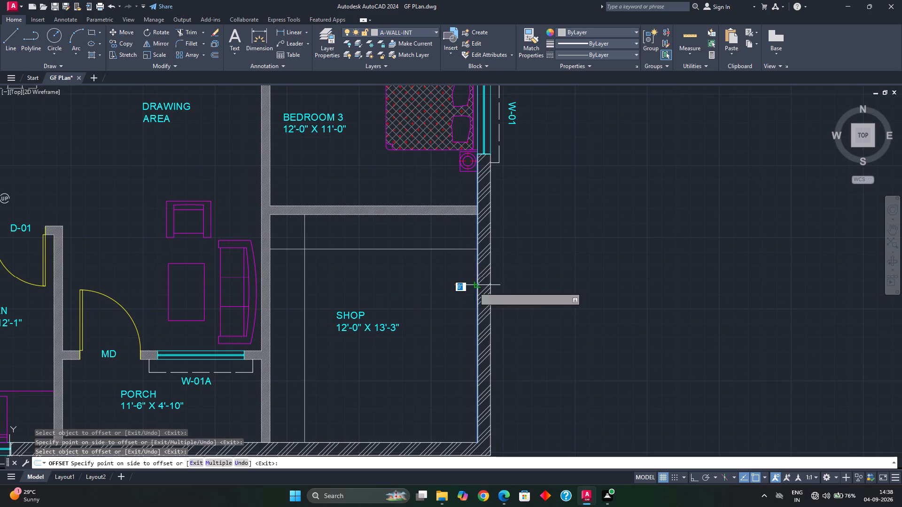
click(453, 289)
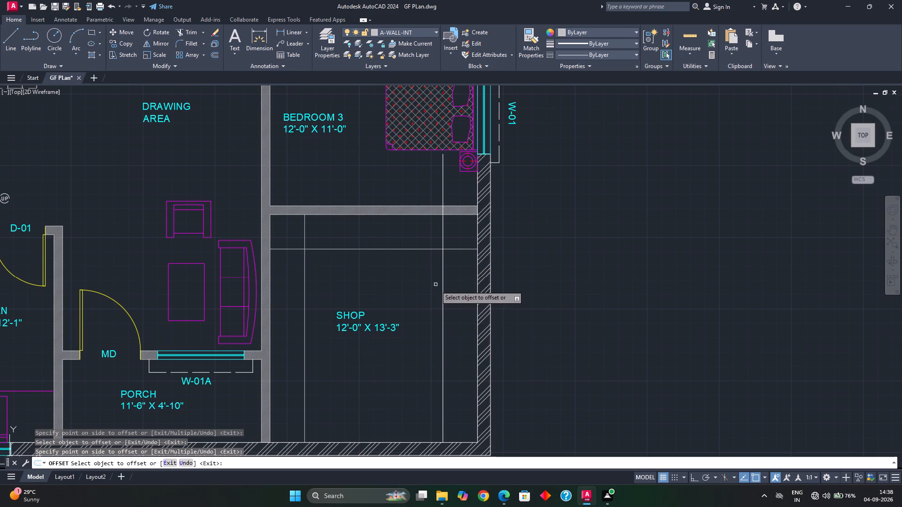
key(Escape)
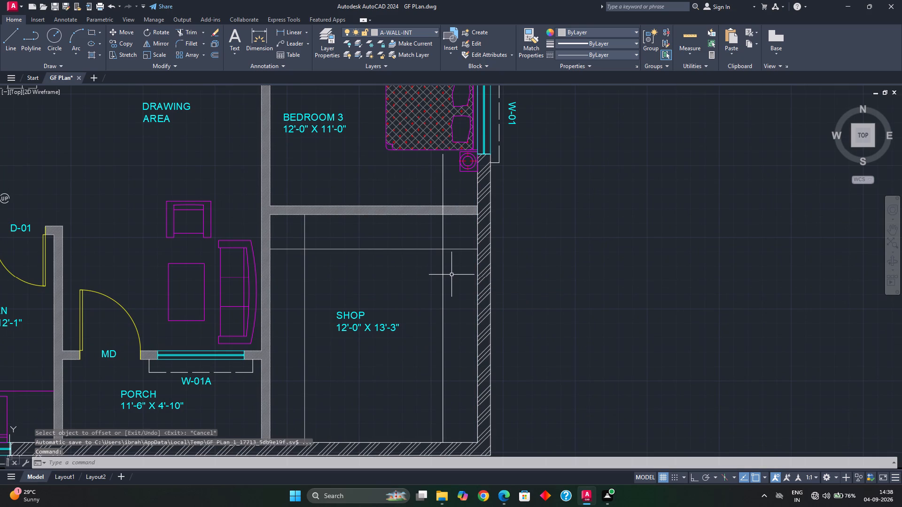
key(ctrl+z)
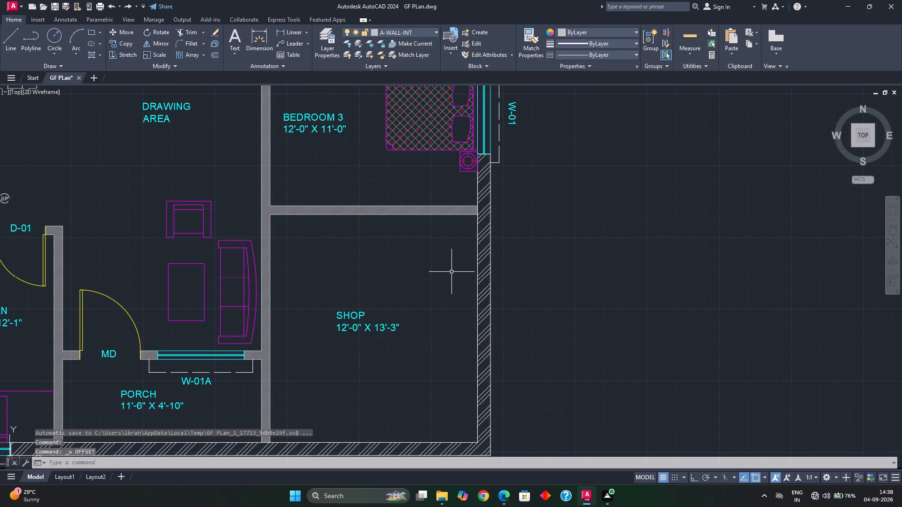
Offset the shop's upper wall line and both side wall lines 2' into the room.
middle_drag(452, 337, 446, 306)
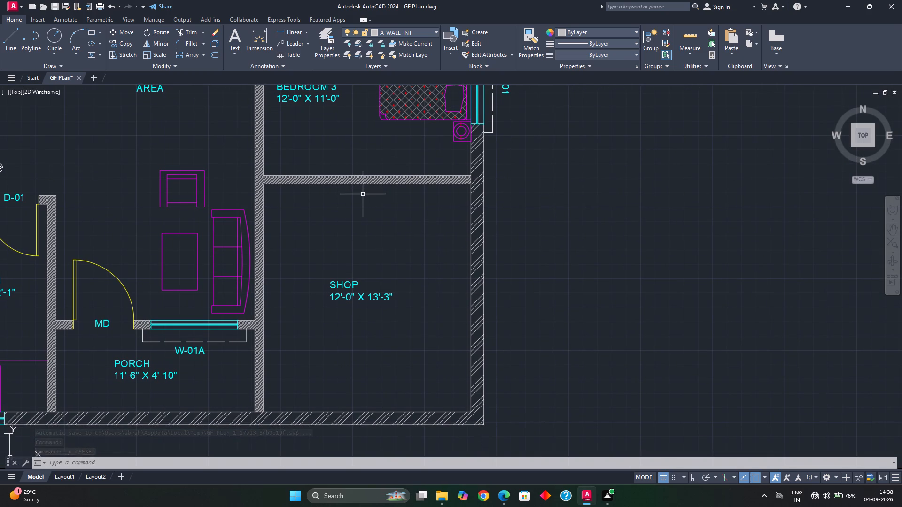
text(O)
key(space)
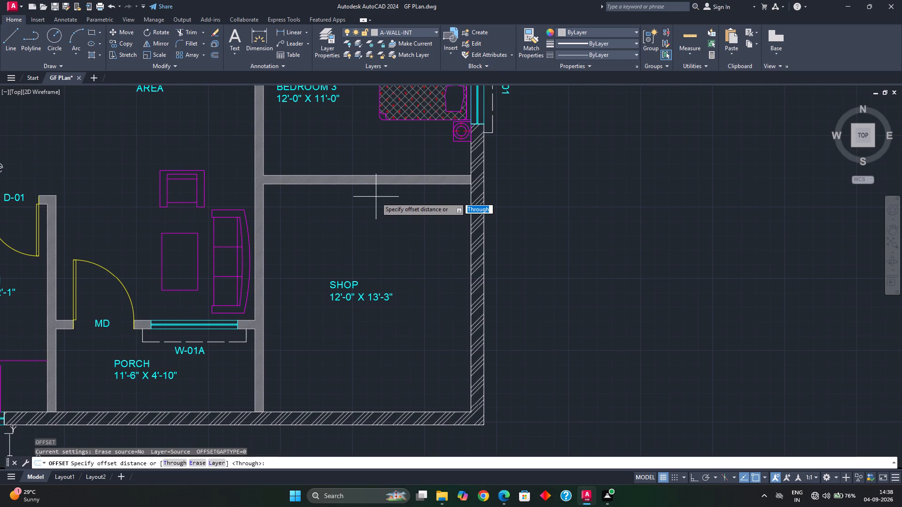
text(2')
key(Return)
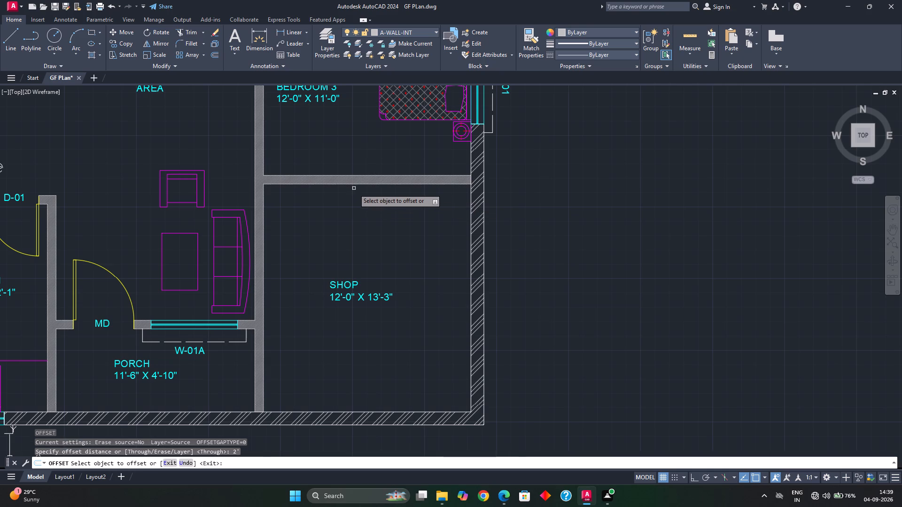
click(358, 185)
click(358, 200)
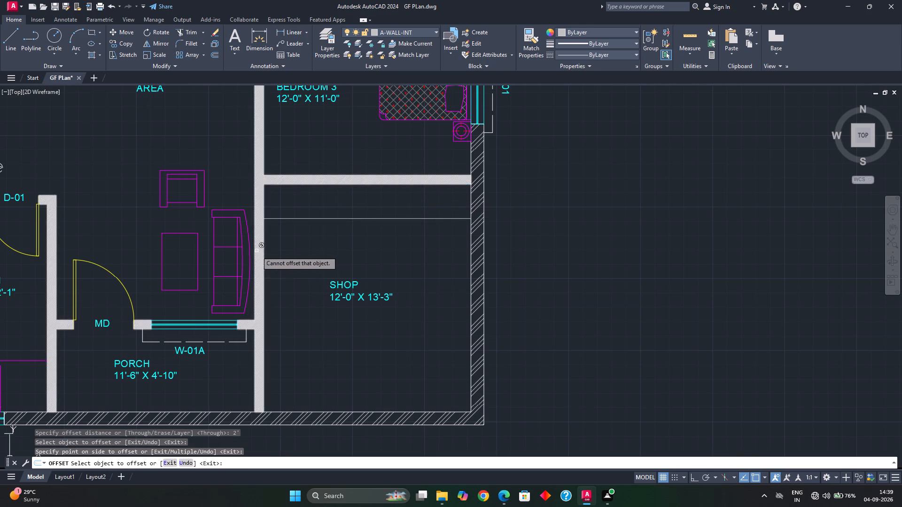
click(263, 247)
click(285, 247)
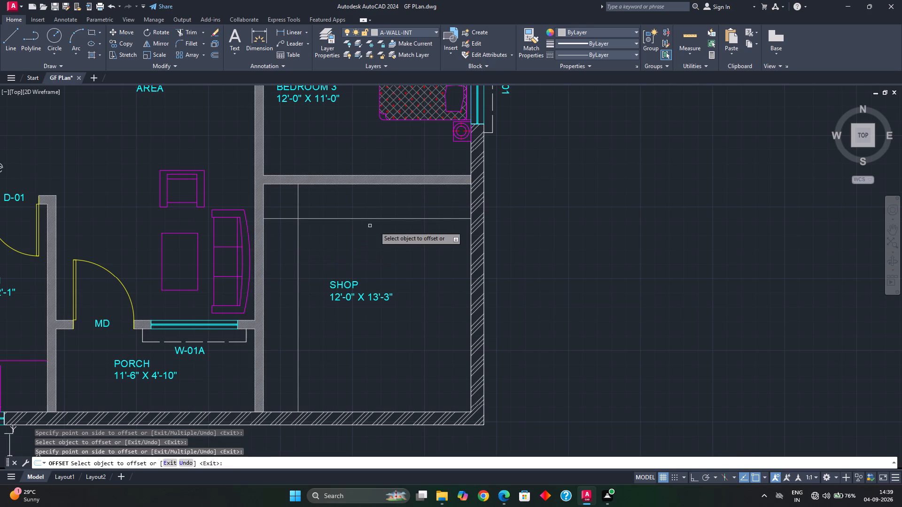
middle_drag(432, 246, 334, 265)
scroll(340, 247, up, 1)
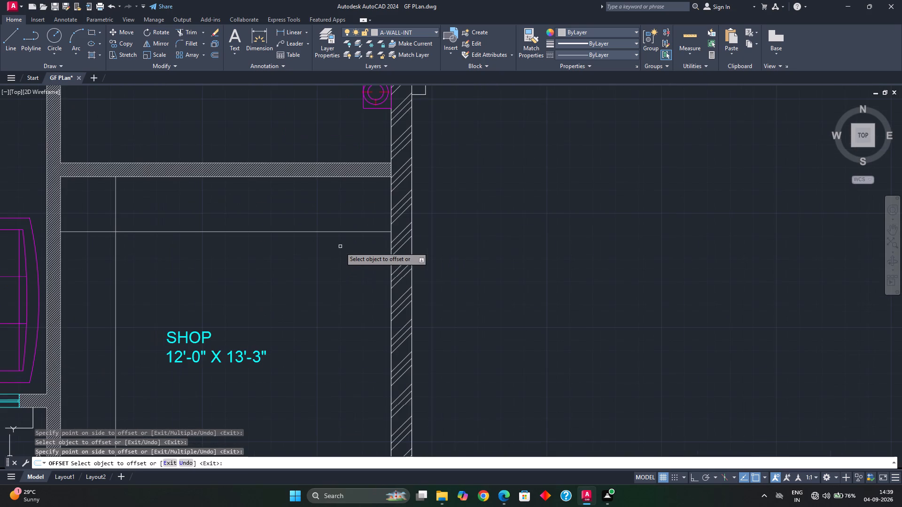
click(391, 199)
click(364, 204)
key(Escape)
key(Escape)
Shorten the offset line beside the shop's exterior wall so its upper end meets the BEDROOM 3 partition's shop-side face.
click(335, 212)
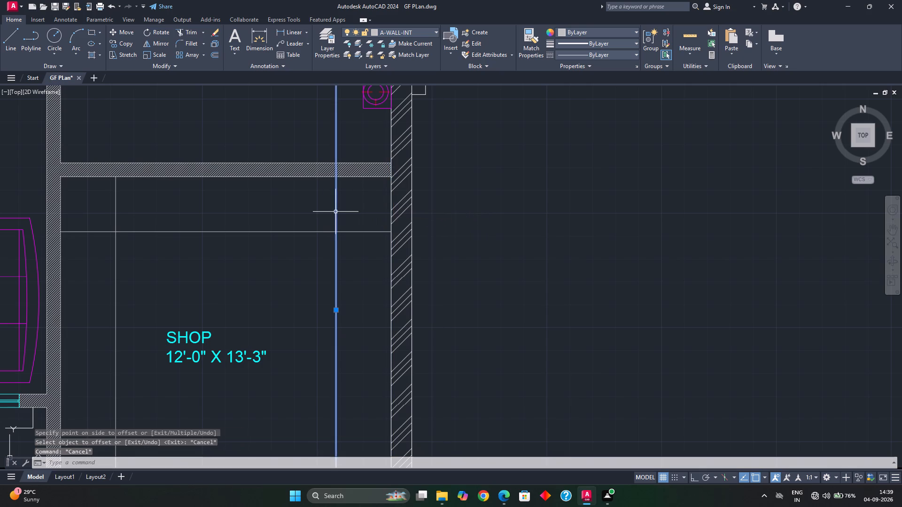
scroll(339, 218, down, 2)
middle_drag(338, 218, 336, 241)
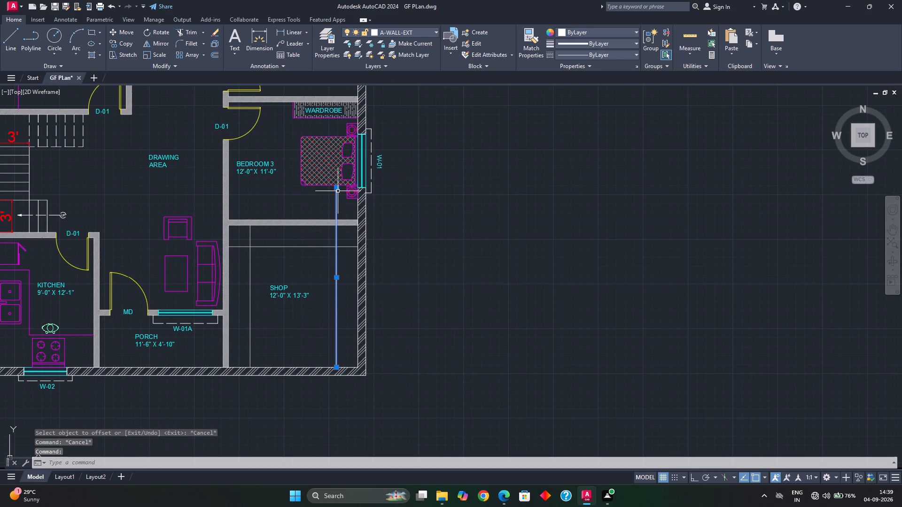
click(335, 189)
scroll(337, 225, up, 7)
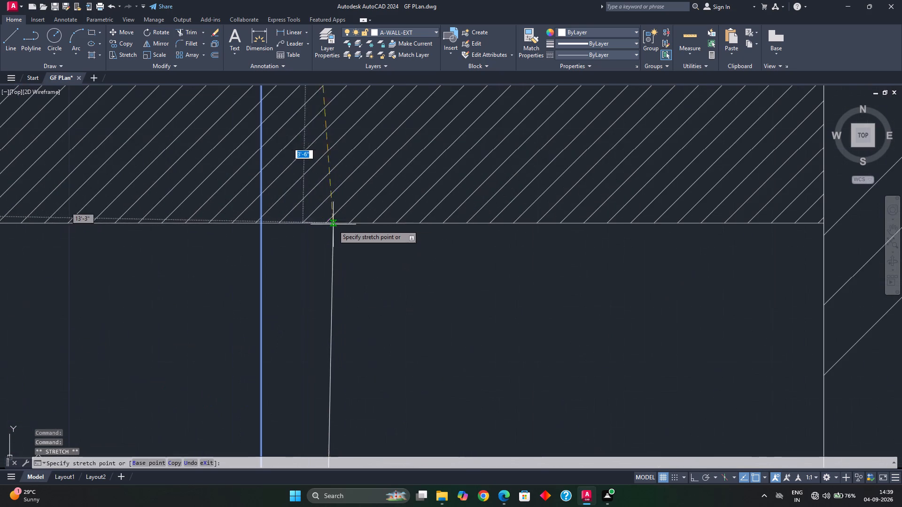
click(262, 223)
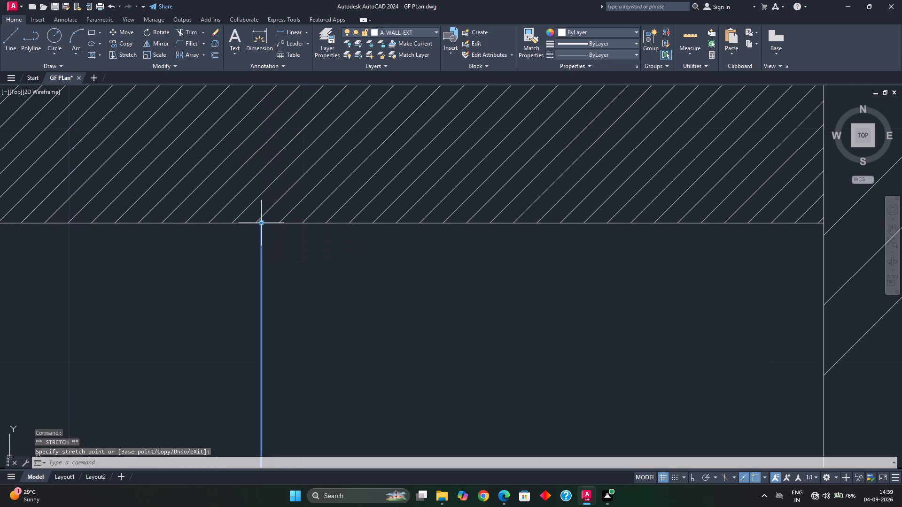
key(Escape)
Offset the shop's horizontal guide line 6' down towards the front wall.
scroll(285, 244, down, 5)
middle_drag(285, 249, 285, 240)
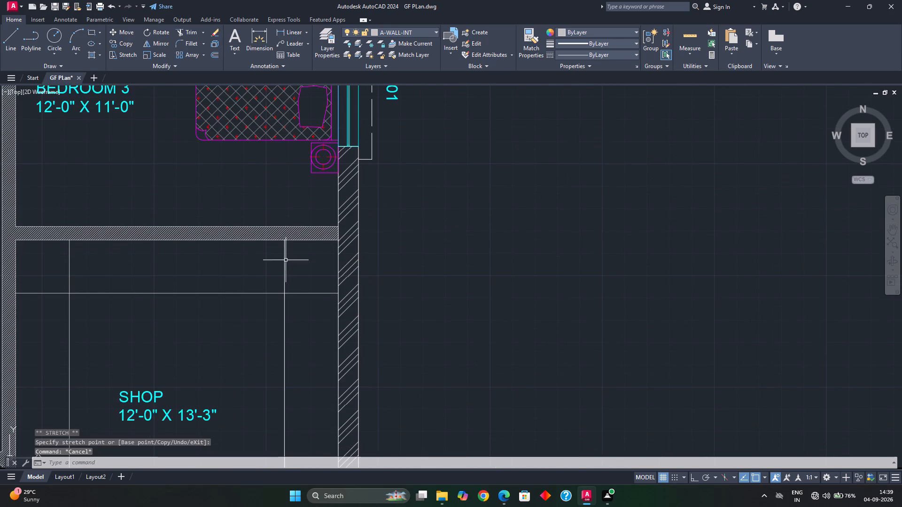
scroll(286, 263, down, 1)
middle_drag(278, 291, 274, 271)
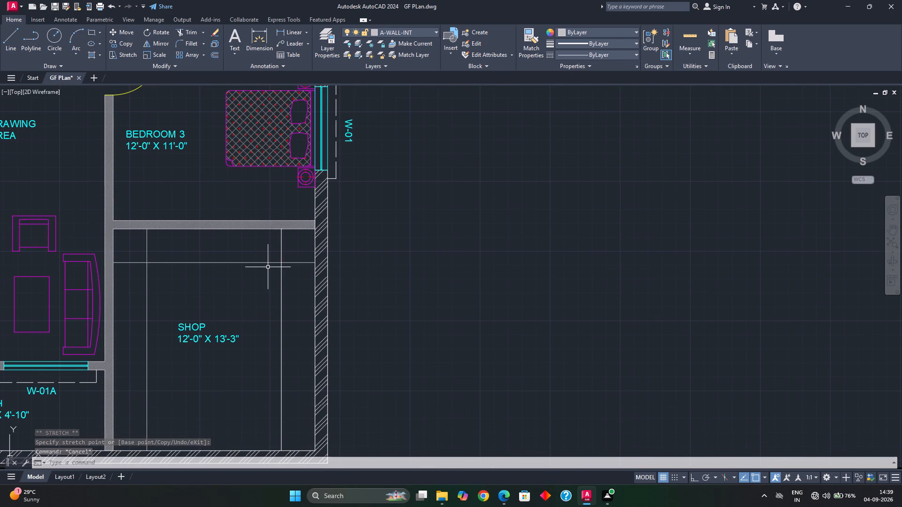
click(170, 263)
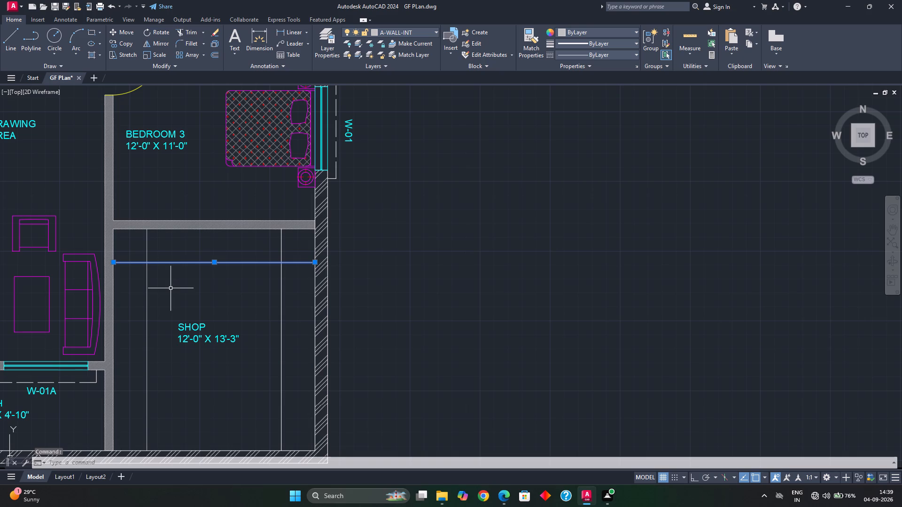
key(o)
key(Return)
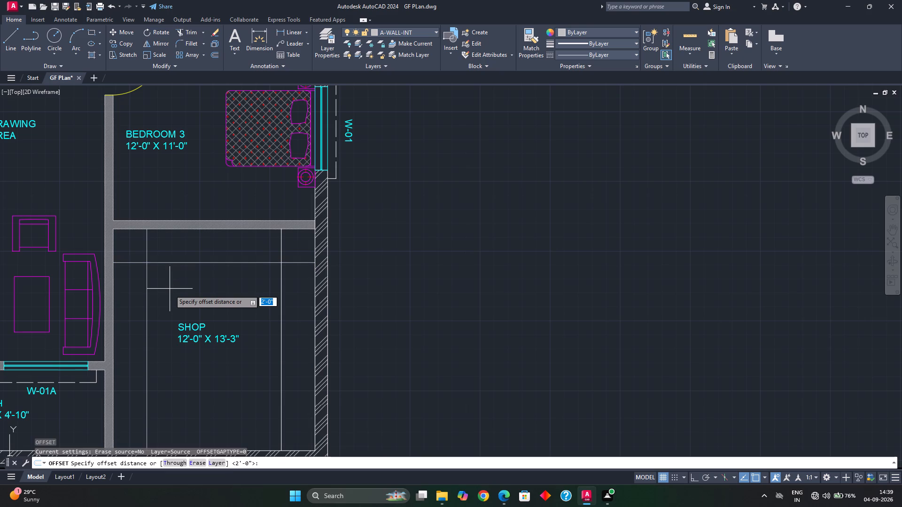
text(4')
key(Return)
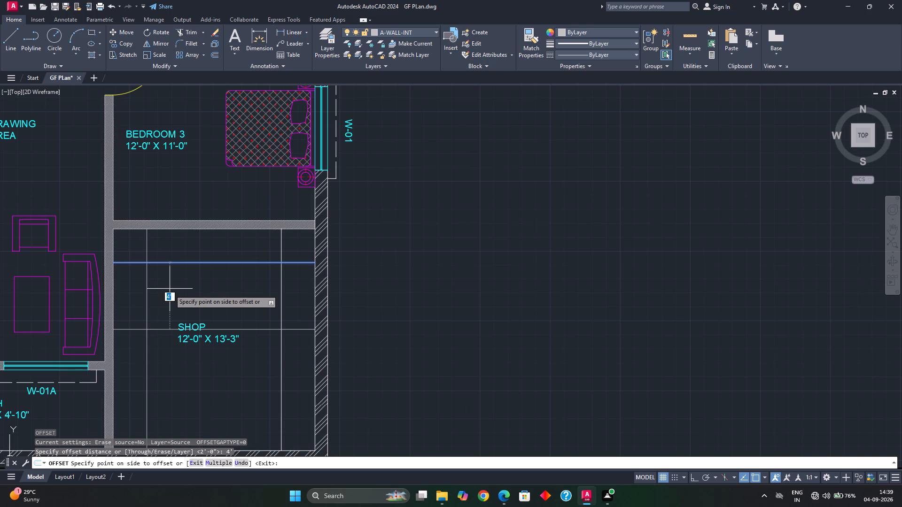
text(6')
key(Return)
key(Escape)
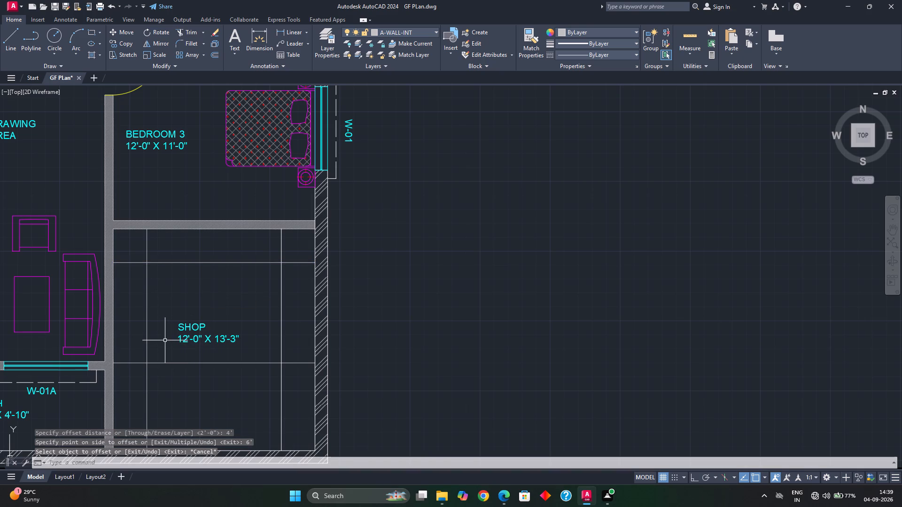
Trim the shop's offset lines into a U-shaped outline open towards the front, keeping short returns to both side walls.
text(TR)
key(space)
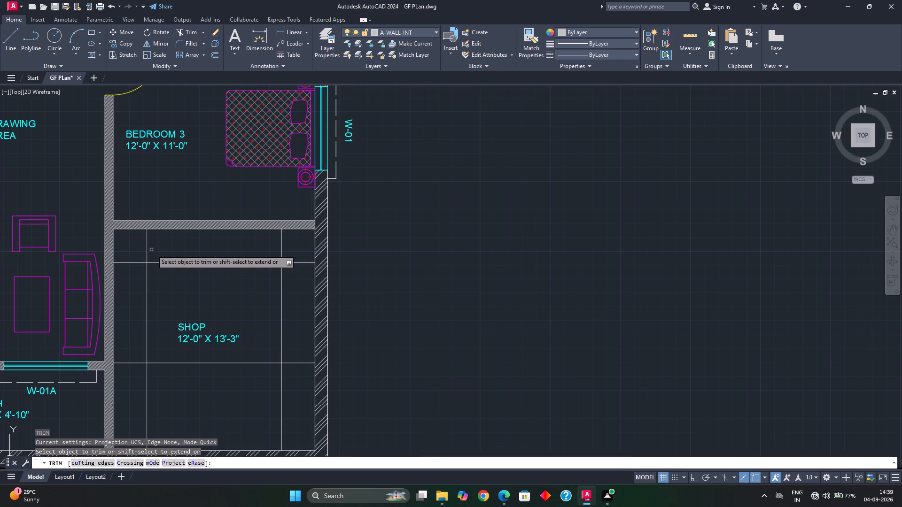
click(150, 250)
click(132, 264)
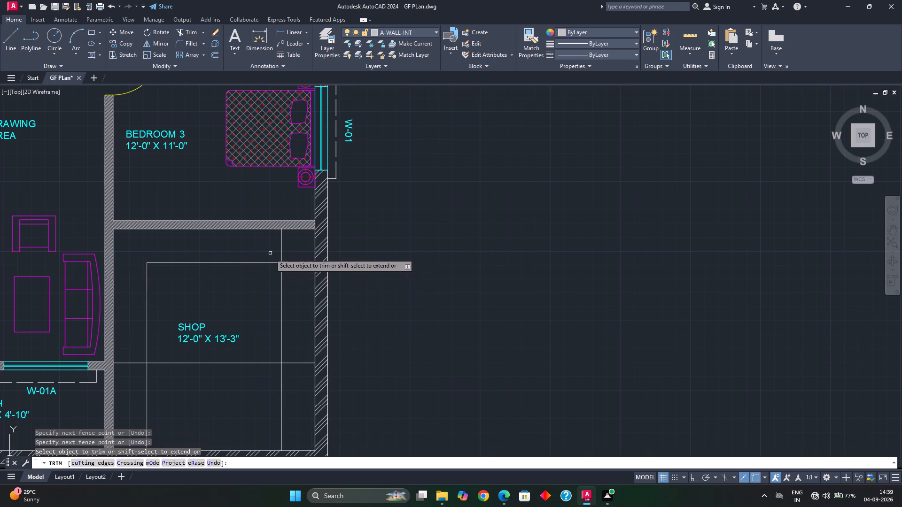
drag(272, 250, 279, 253)
click(297, 275)
click(291, 386)
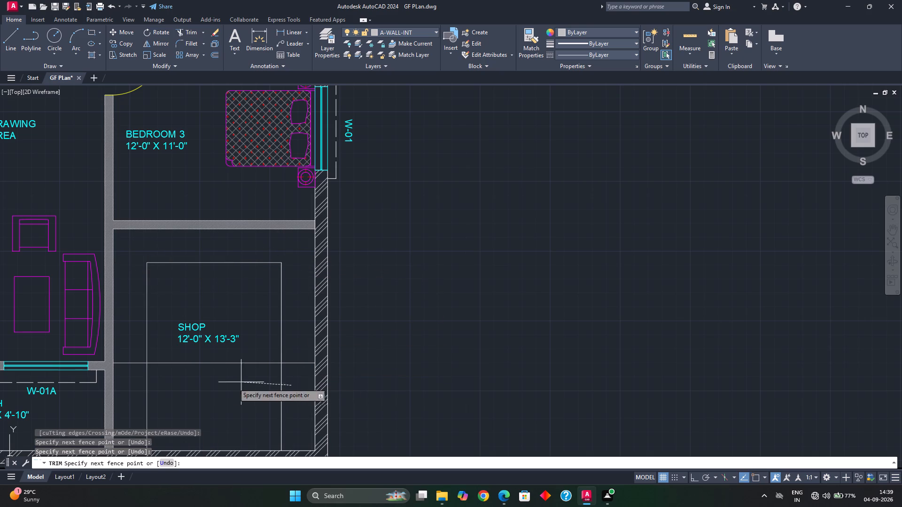
click(141, 392)
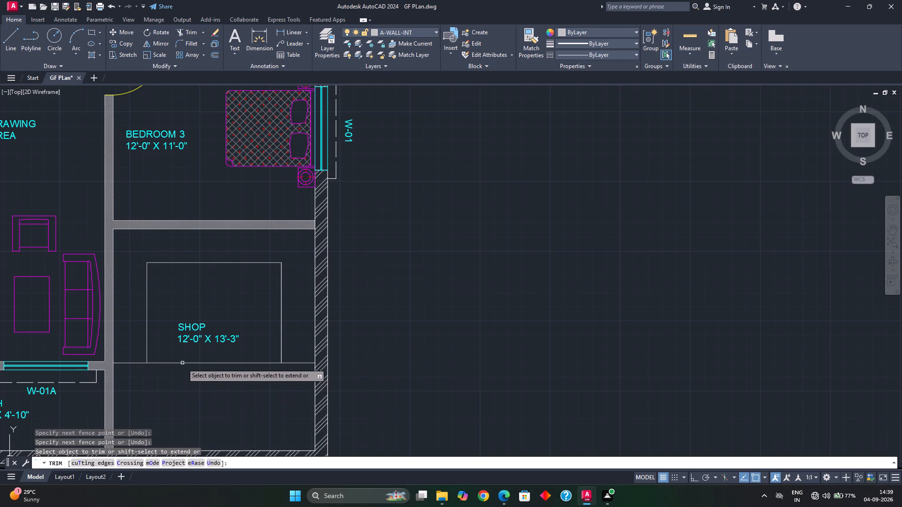
click(182, 362)
click(178, 376)
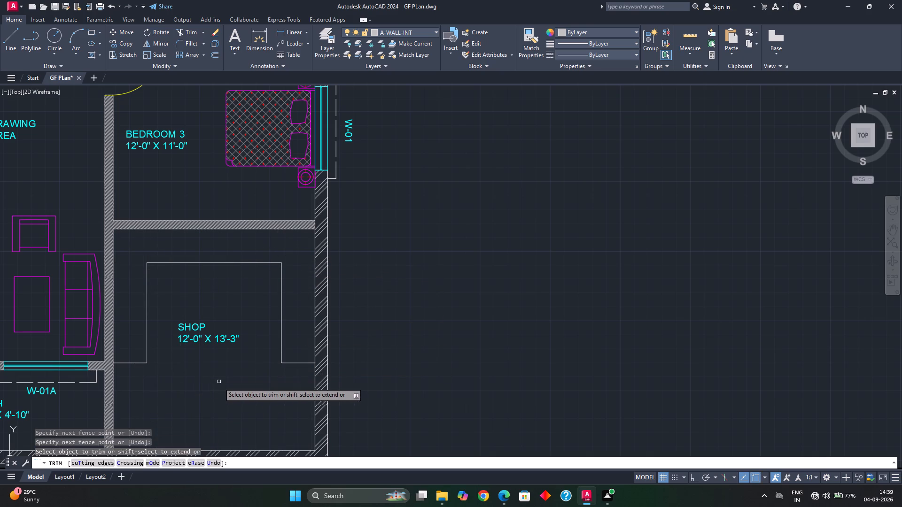
scroll(219, 383, down, 1)
middle_drag(219, 383, 222, 364)
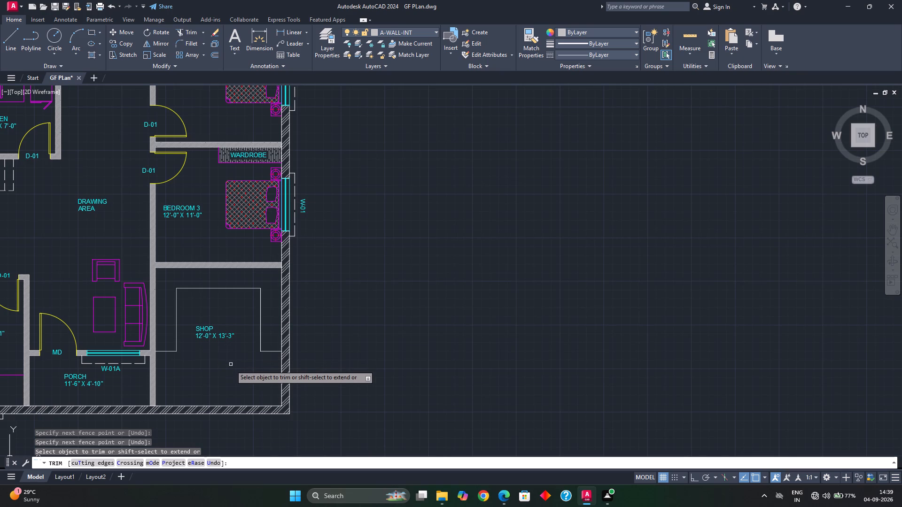
key(Escape)
Delete the hatch that fills the exterior walls.
scroll(232, 374, down, 1)
middle_drag(232, 374, 231, 356)
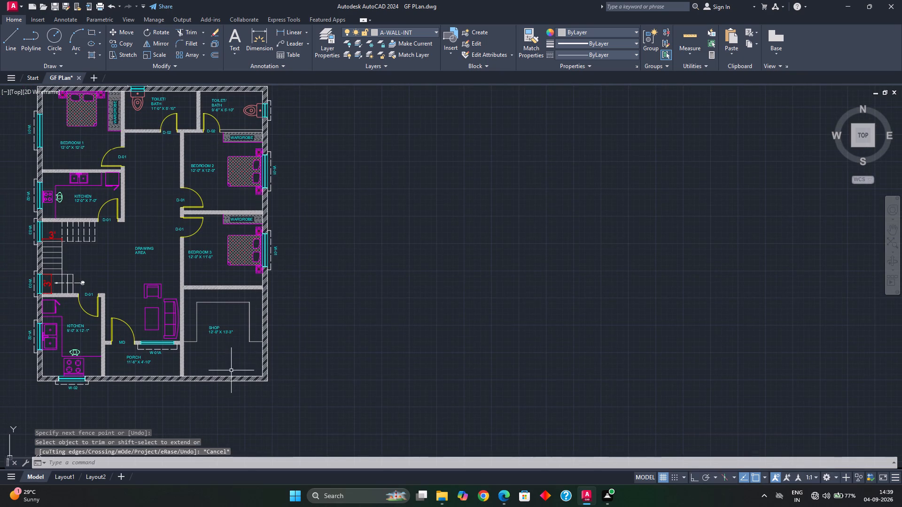
middle_drag(221, 366, 240, 318)
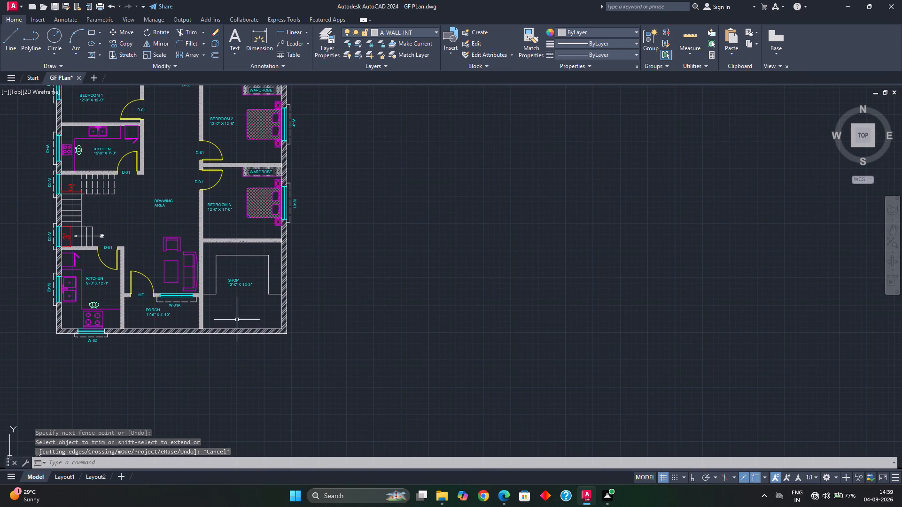
scroll(210, 337, up, 2)
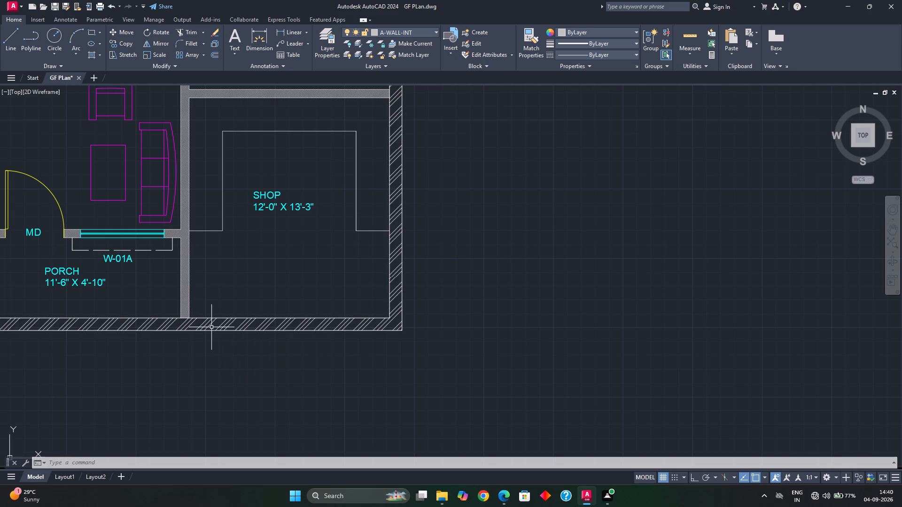
click(208, 327)
scroll(217, 326, down, 3)
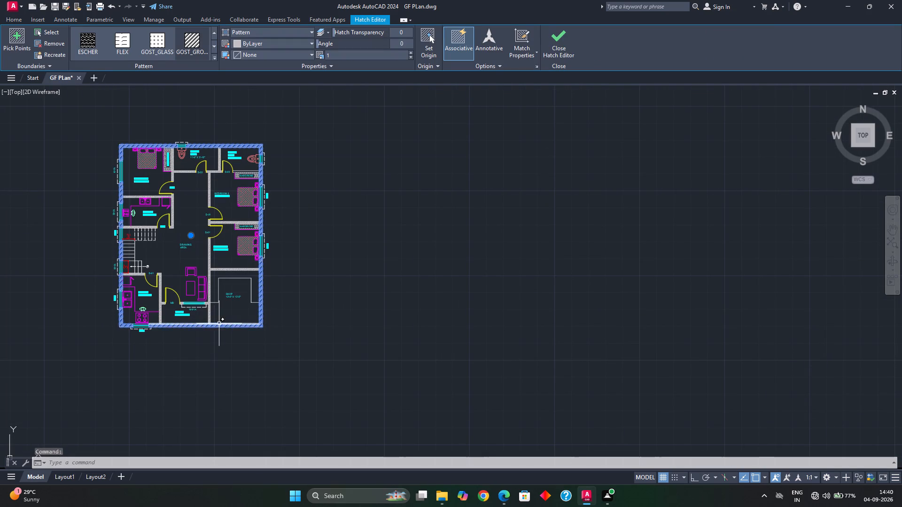
key(Delete)
Draw a line across the front wall at the porch–shop partition's shop-side face and put it on layer A-WALL-EXT.
scroll(215, 326, up, 3)
middle_drag(215, 326, 215, 315)
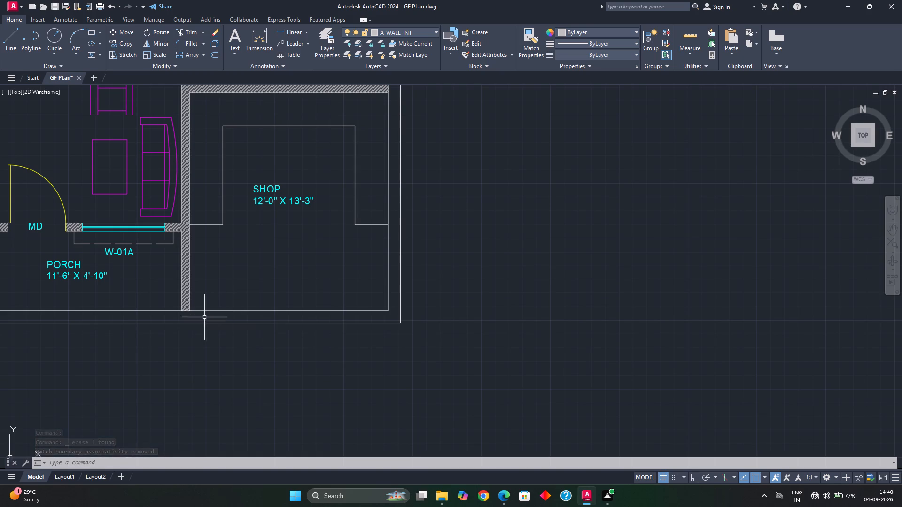
scroll(214, 320, up, 1)
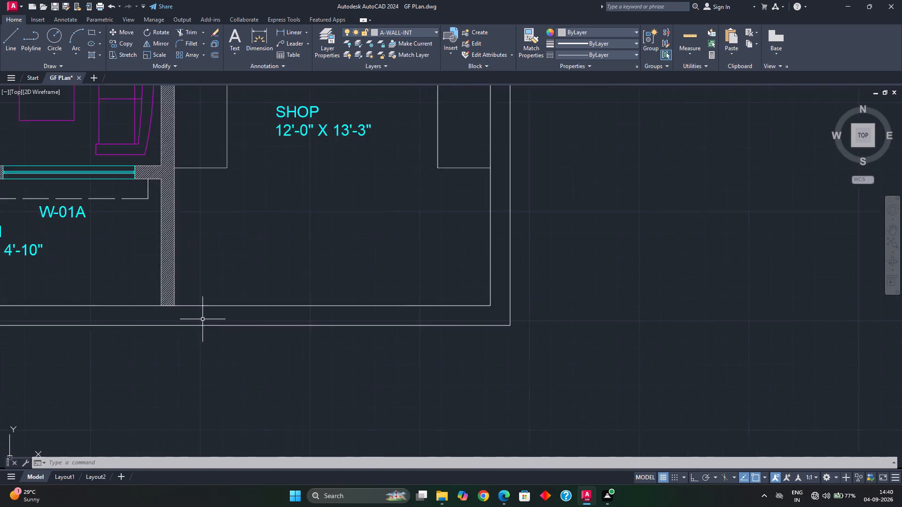
scroll(202, 320, up, 1)
text(L)
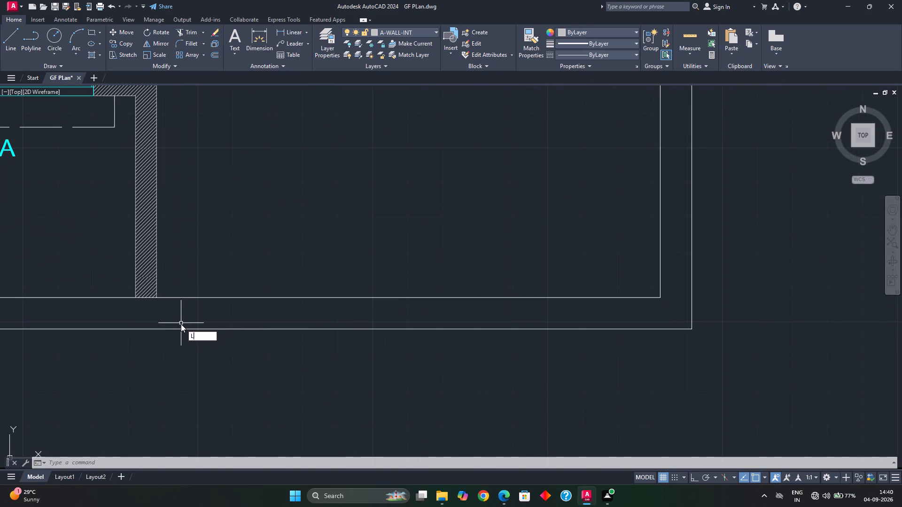
key(space)
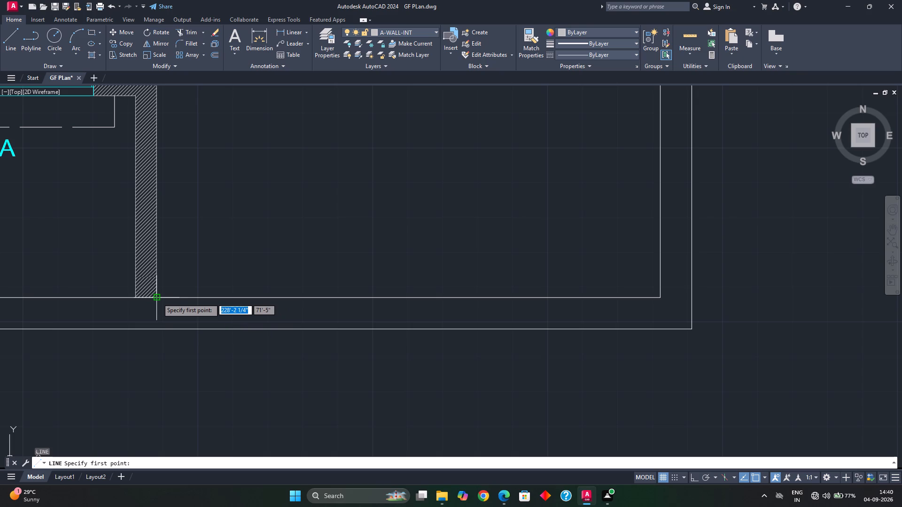
click(157, 298)
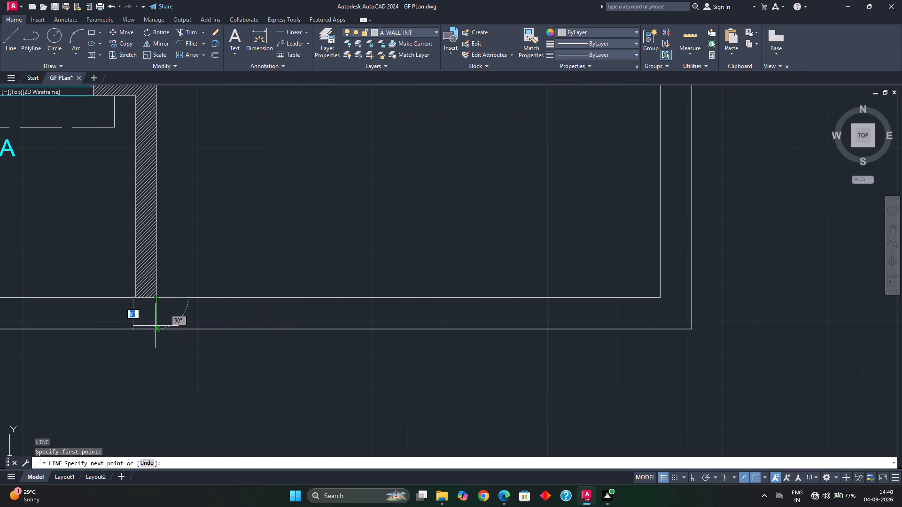
click(156, 332)
key(Escape)
click(167, 315)
click(134, 315)
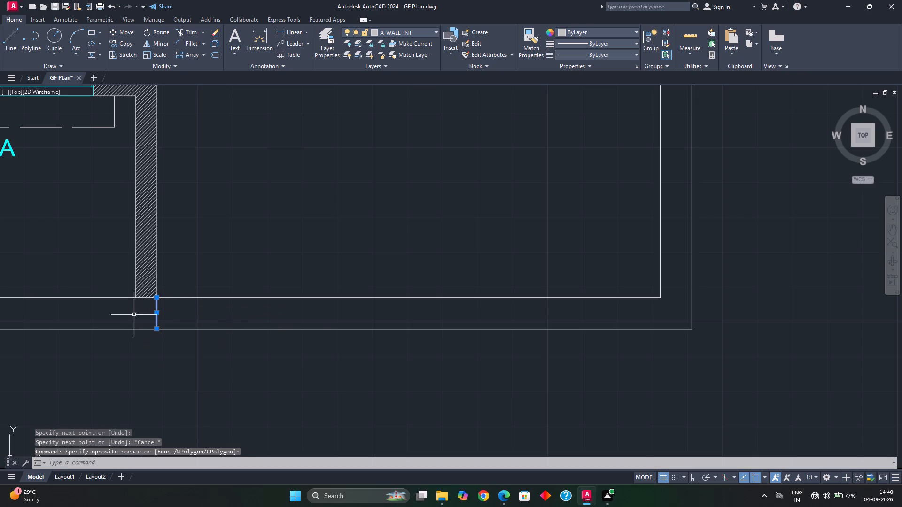
click(426, 30)
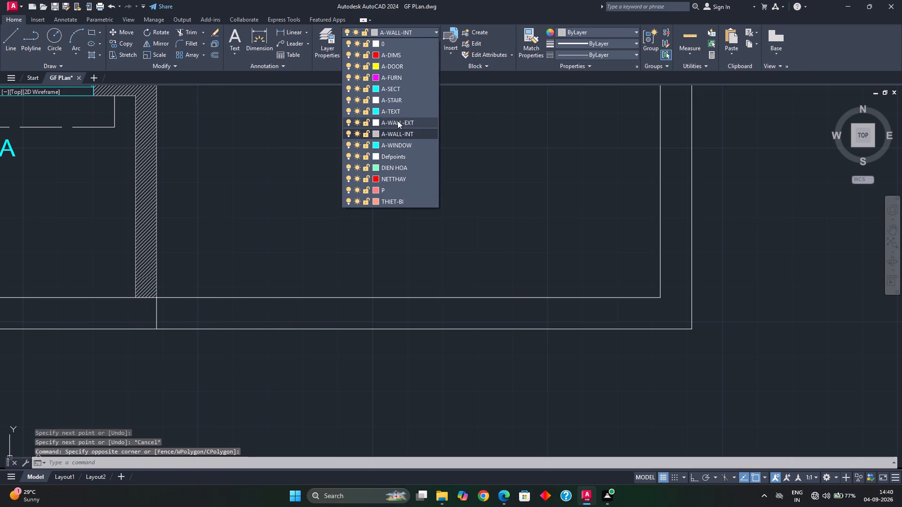
click(397, 121)
middle_drag(374, 255, 274, 240)
key(Escape)
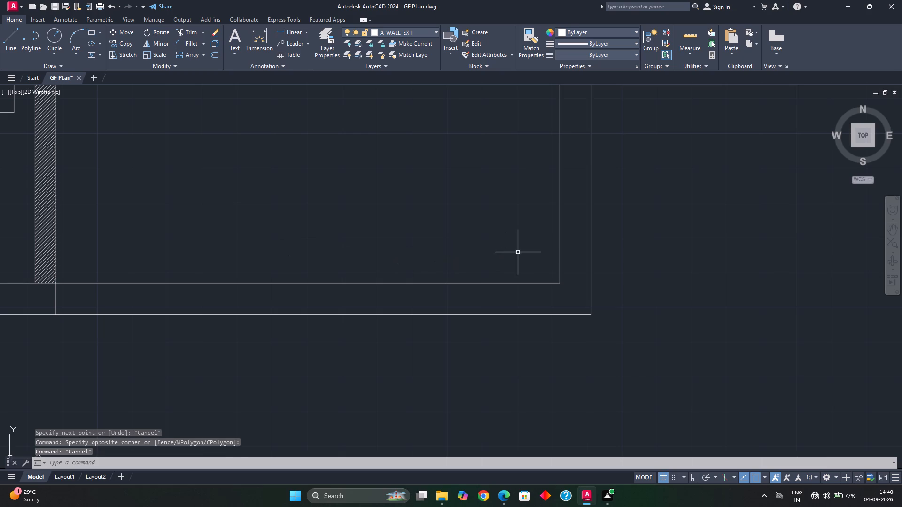
Draw a line across the front wall from the shop's inner exterior corner straight to the outer wall line.
key(space)
click(560, 286)
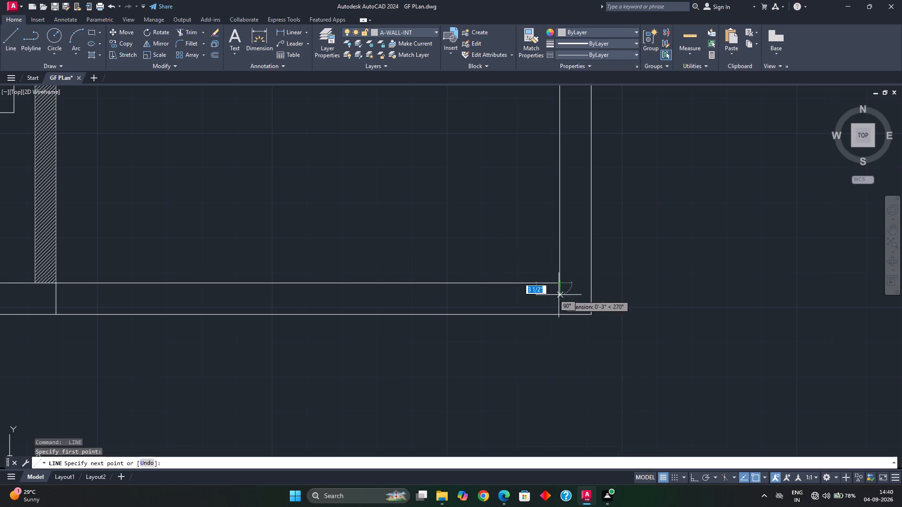
click(560, 315)
key(Escape)
Draw a line across the front wall at the kitchen–porch partition's porch-side face and put it on layer A-WALL-EXT.
scroll(514, 291, down, 2)
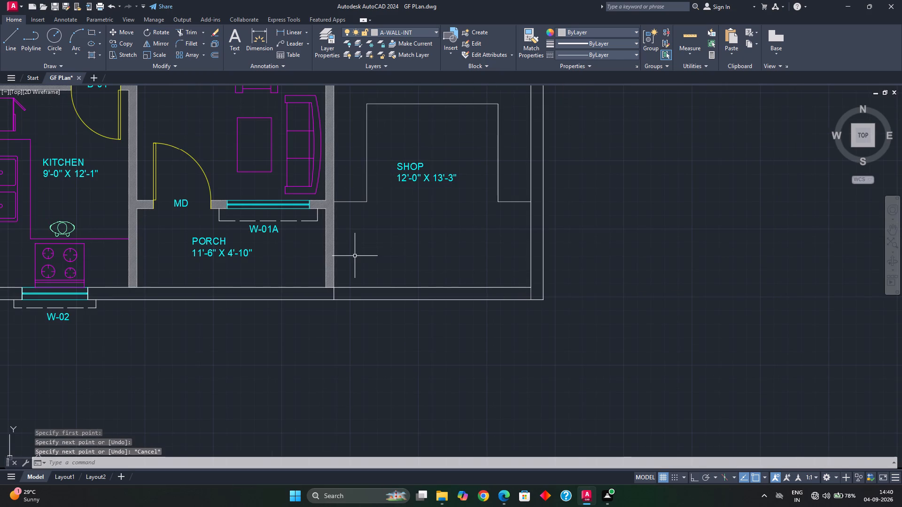
scroll(338, 279, up, 2)
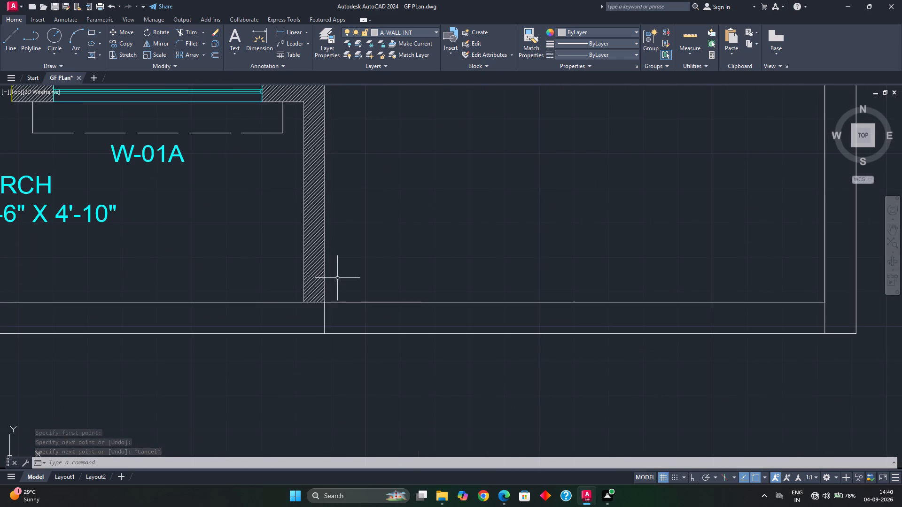
middle_drag(339, 300, 355, 274)
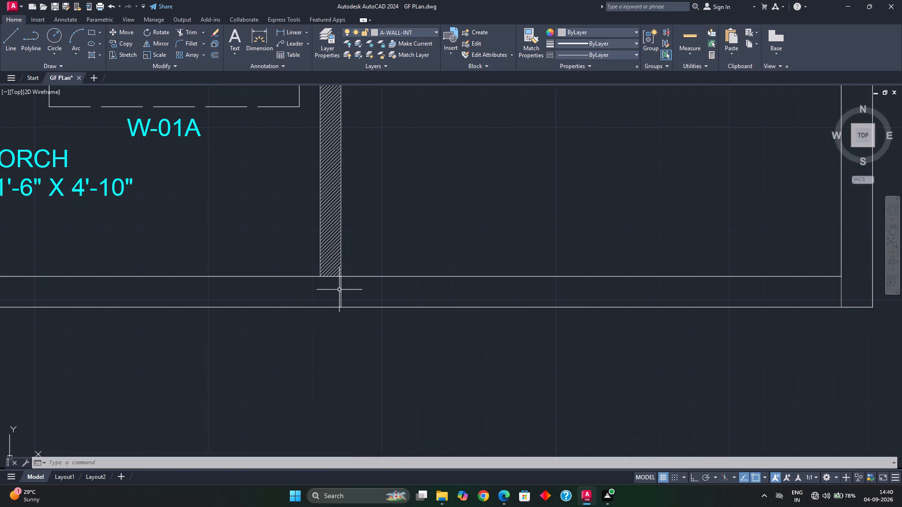
scroll(364, 289, down, 3)
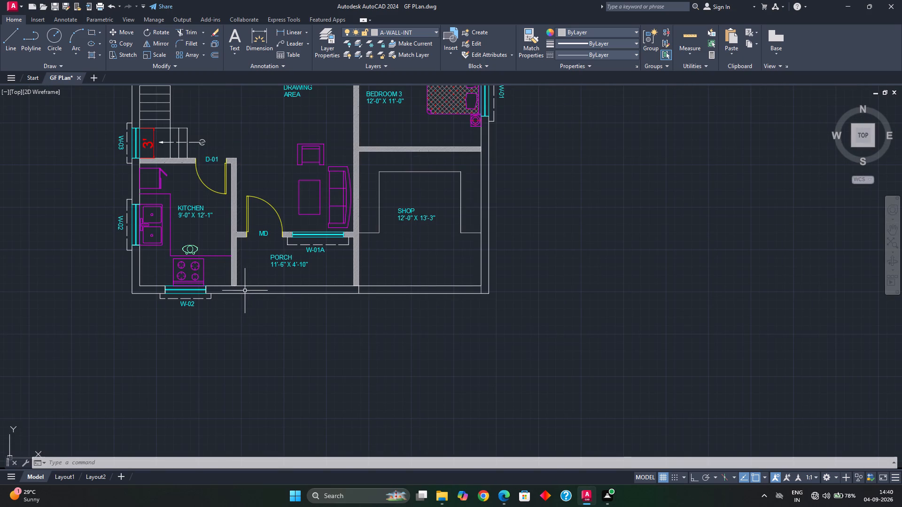
middle_drag(244, 292, 336, 282)
scroll(313, 287, up, 3)
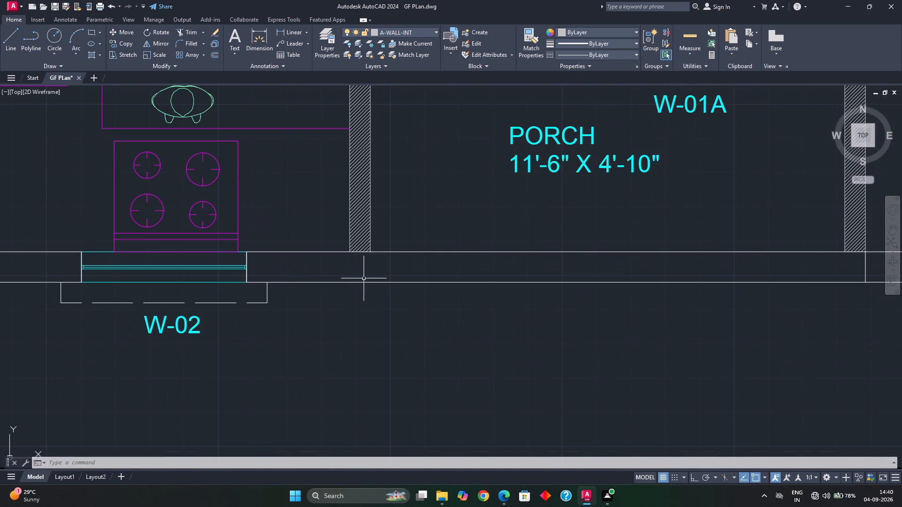
key(space)
click(371, 251)
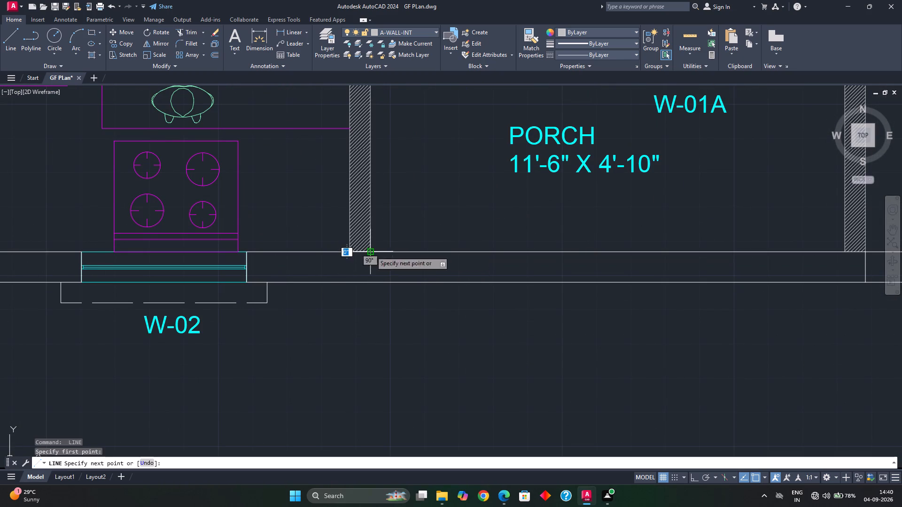
click(373, 280)
key(Escape)
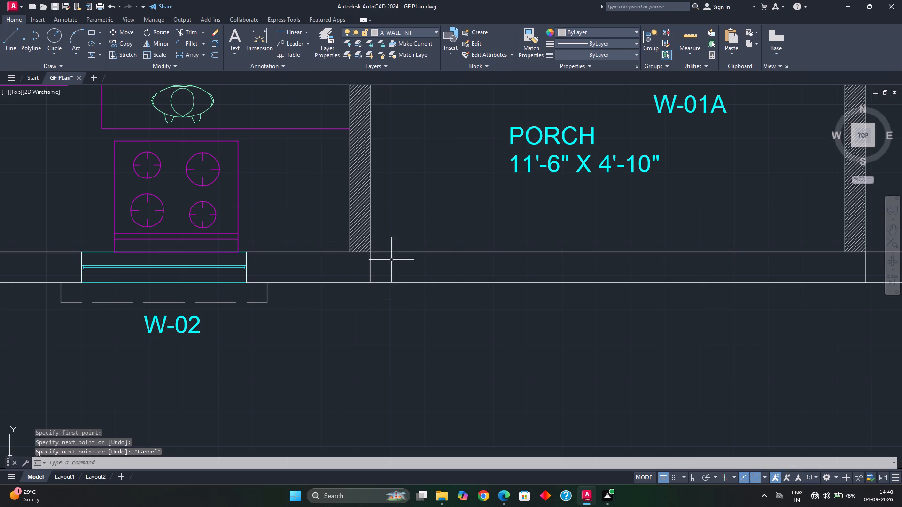
scroll(377, 271, up, 2)
drag(372, 264, 363, 268)
click(306, 267)
drag(429, 26, 426, 31)
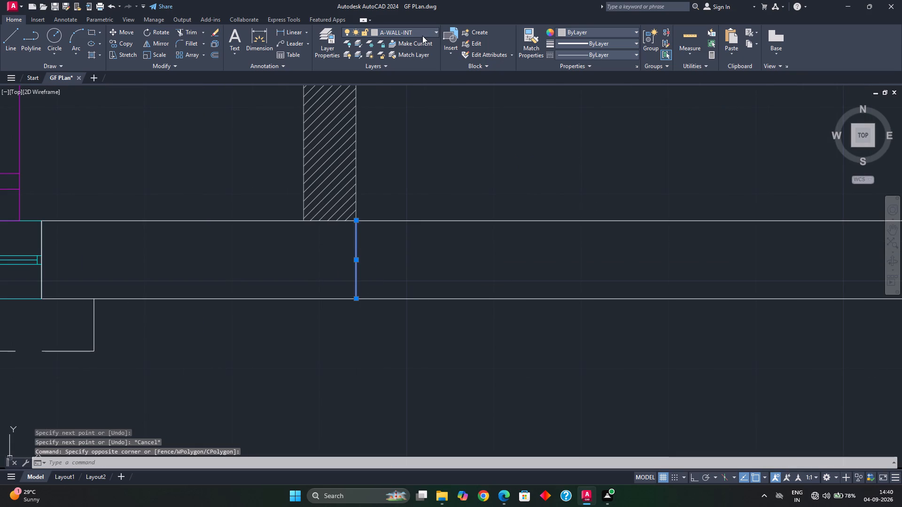
click(425, 33)
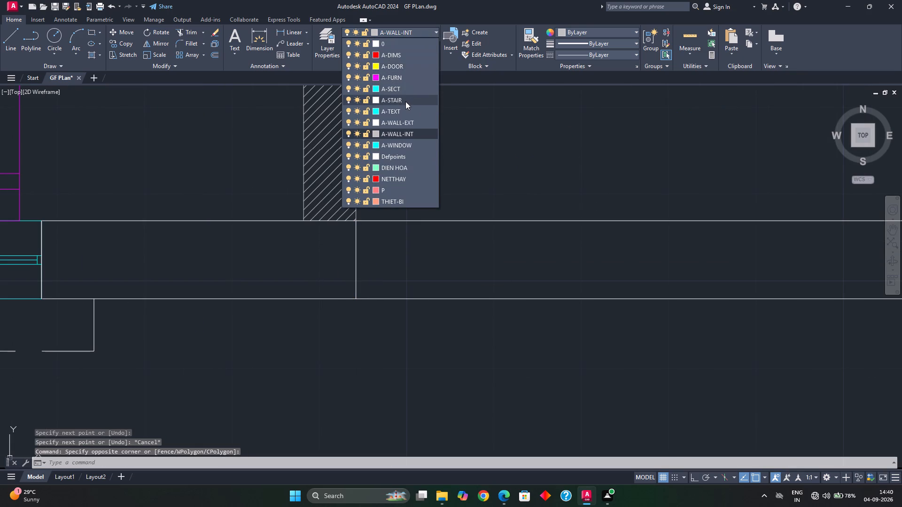
click(410, 122)
key(Escape)
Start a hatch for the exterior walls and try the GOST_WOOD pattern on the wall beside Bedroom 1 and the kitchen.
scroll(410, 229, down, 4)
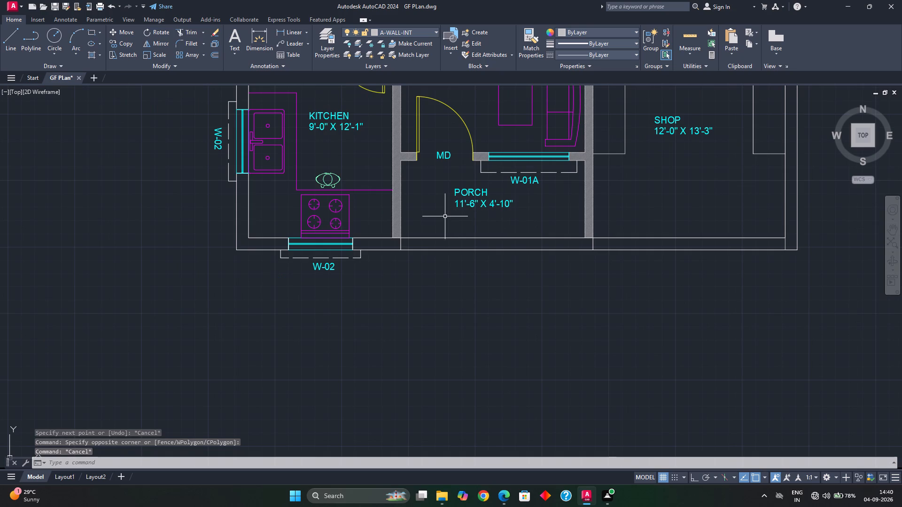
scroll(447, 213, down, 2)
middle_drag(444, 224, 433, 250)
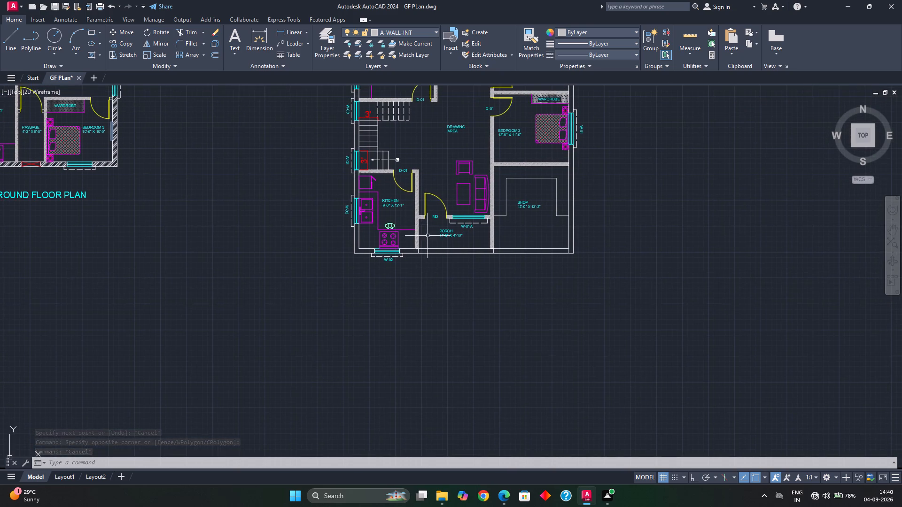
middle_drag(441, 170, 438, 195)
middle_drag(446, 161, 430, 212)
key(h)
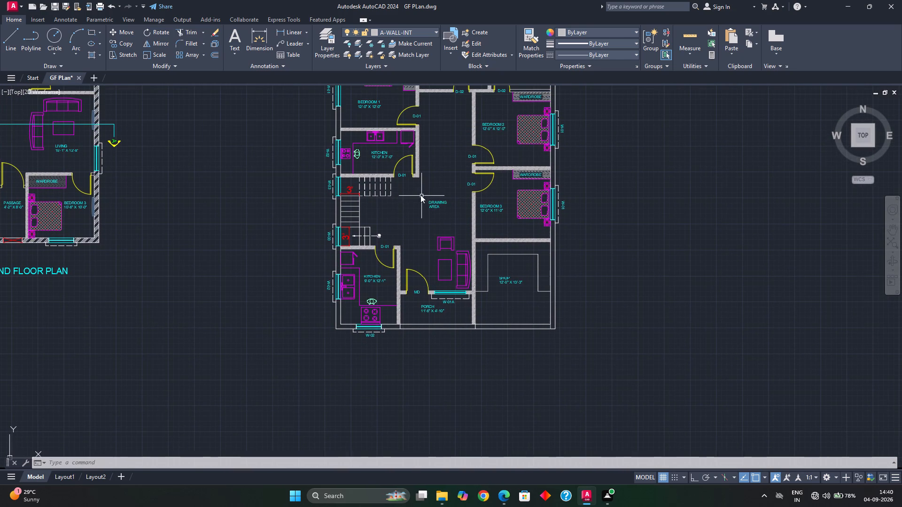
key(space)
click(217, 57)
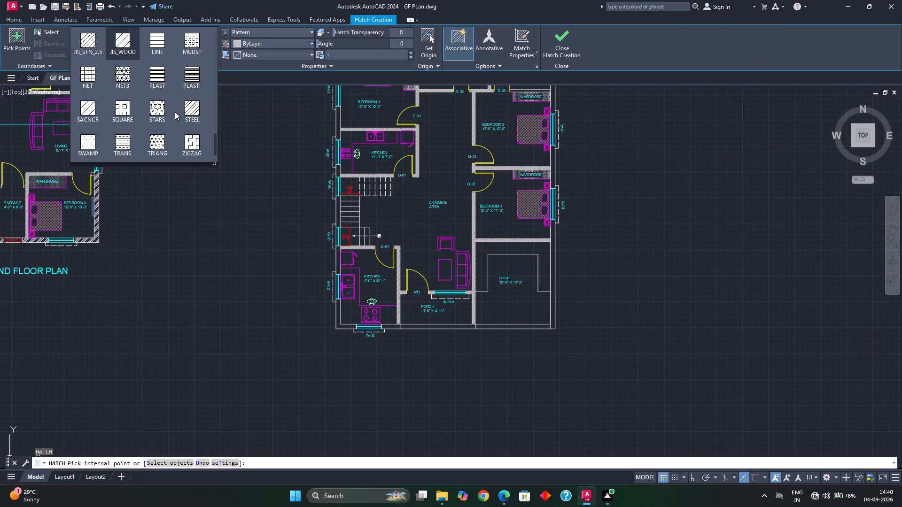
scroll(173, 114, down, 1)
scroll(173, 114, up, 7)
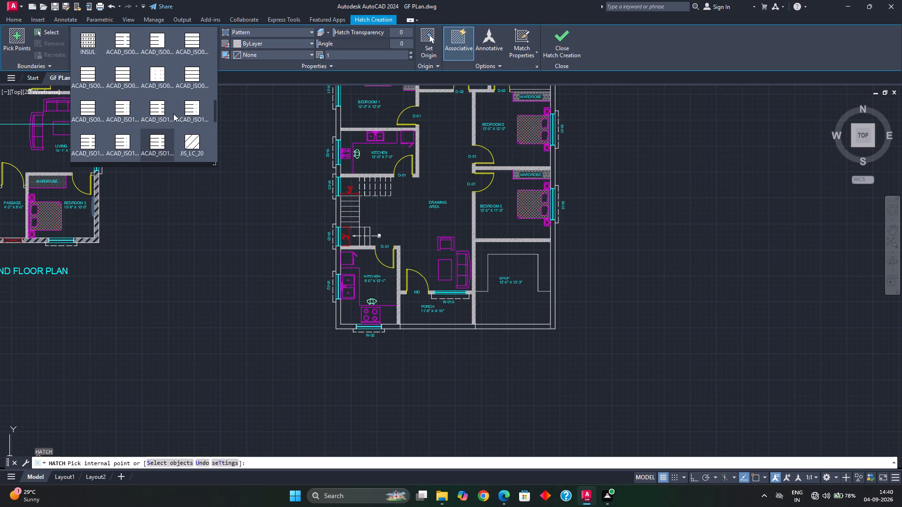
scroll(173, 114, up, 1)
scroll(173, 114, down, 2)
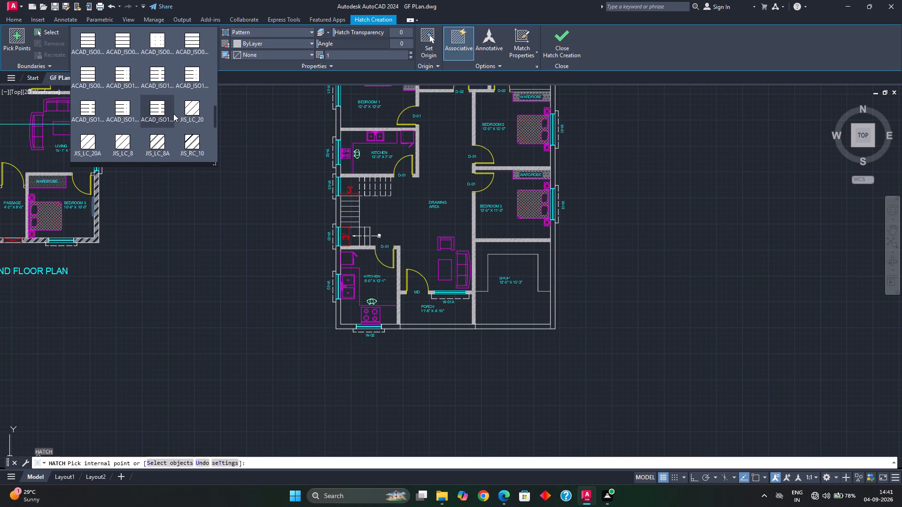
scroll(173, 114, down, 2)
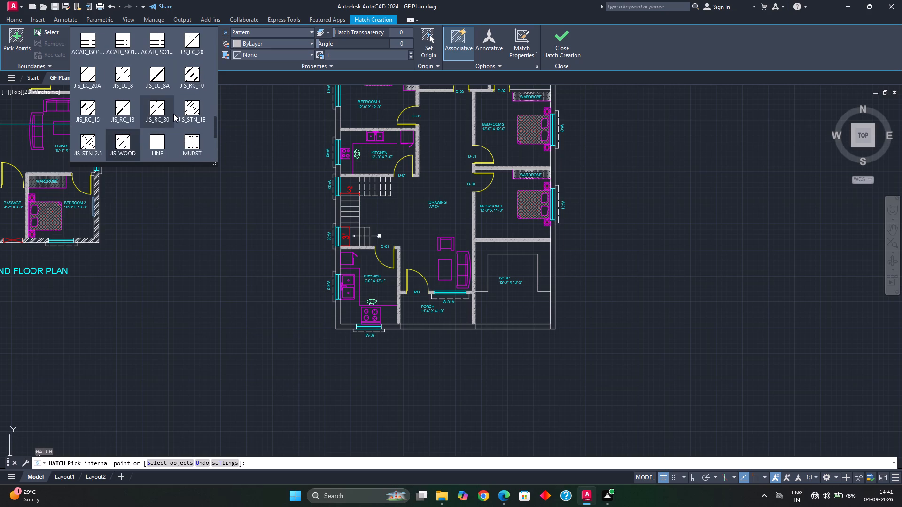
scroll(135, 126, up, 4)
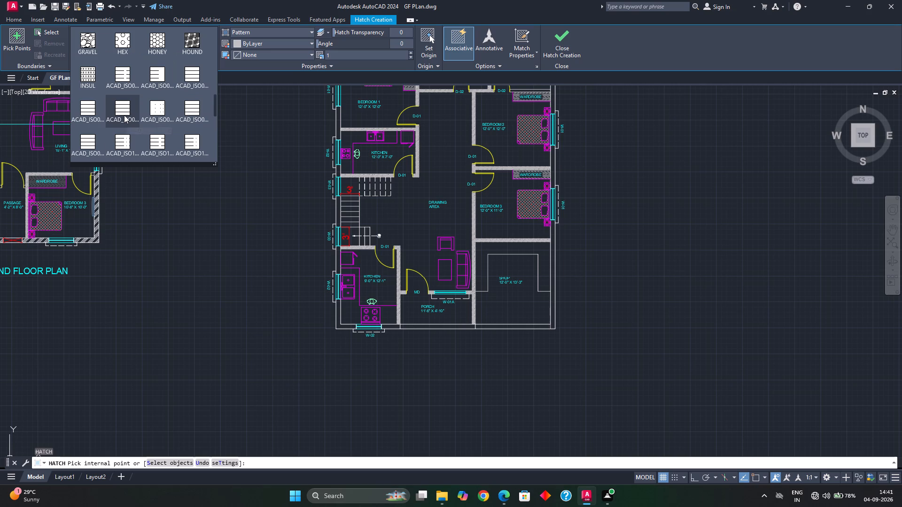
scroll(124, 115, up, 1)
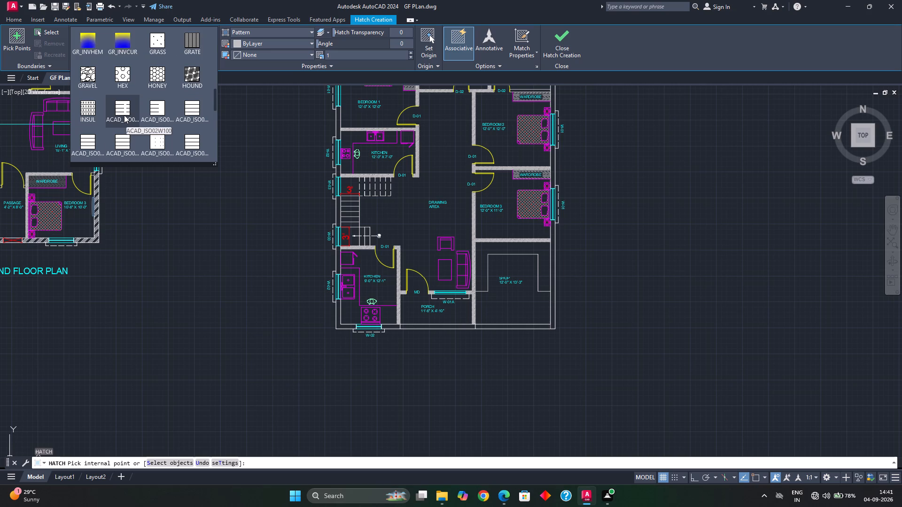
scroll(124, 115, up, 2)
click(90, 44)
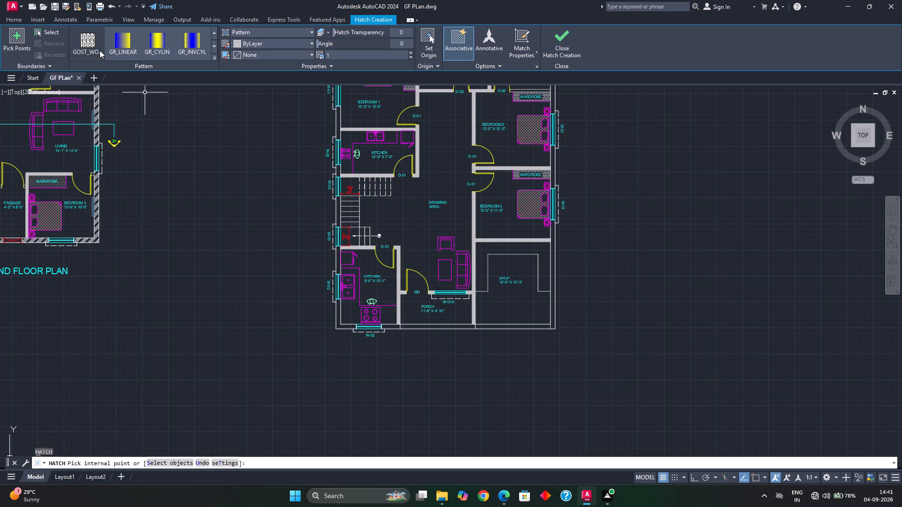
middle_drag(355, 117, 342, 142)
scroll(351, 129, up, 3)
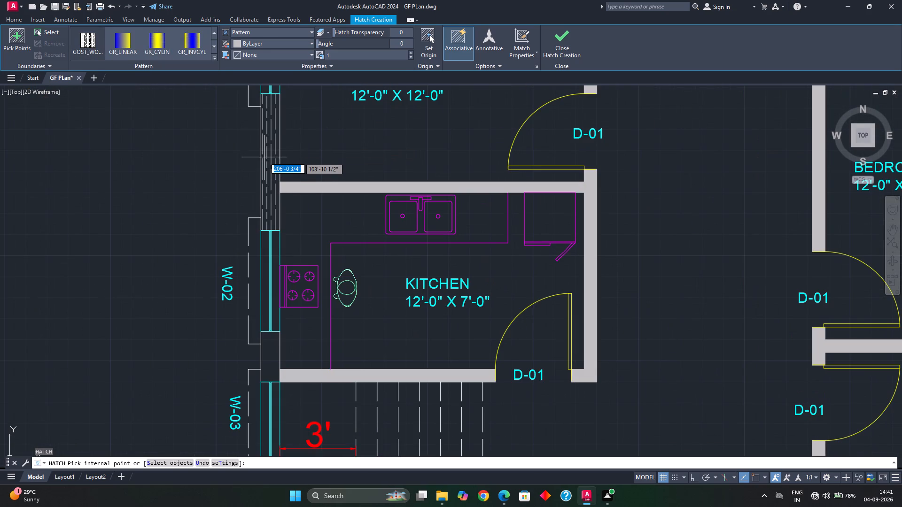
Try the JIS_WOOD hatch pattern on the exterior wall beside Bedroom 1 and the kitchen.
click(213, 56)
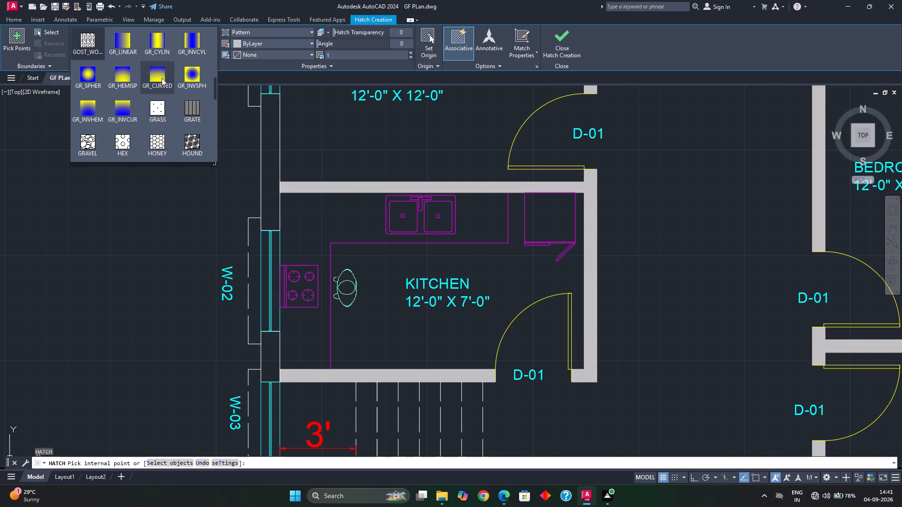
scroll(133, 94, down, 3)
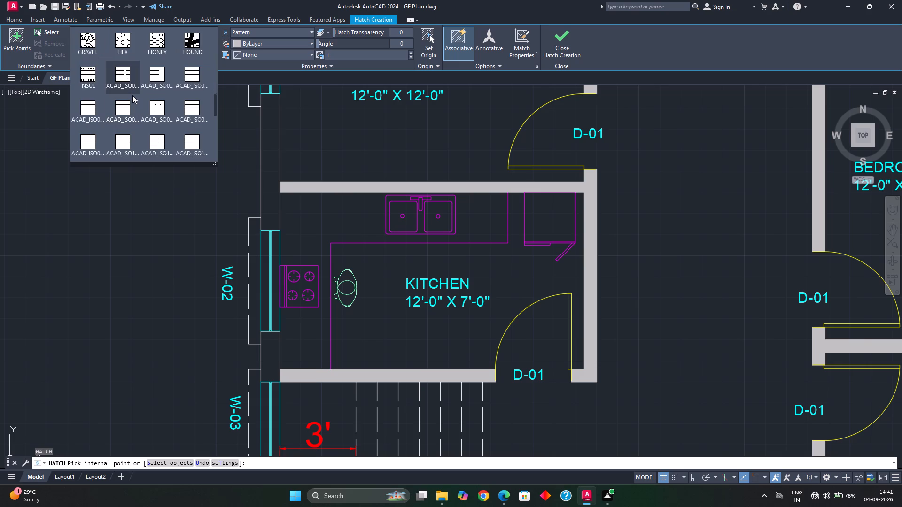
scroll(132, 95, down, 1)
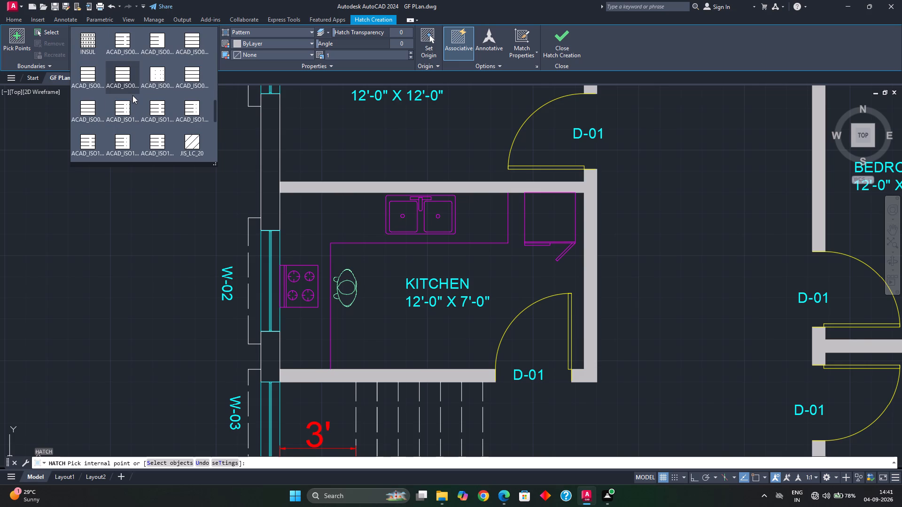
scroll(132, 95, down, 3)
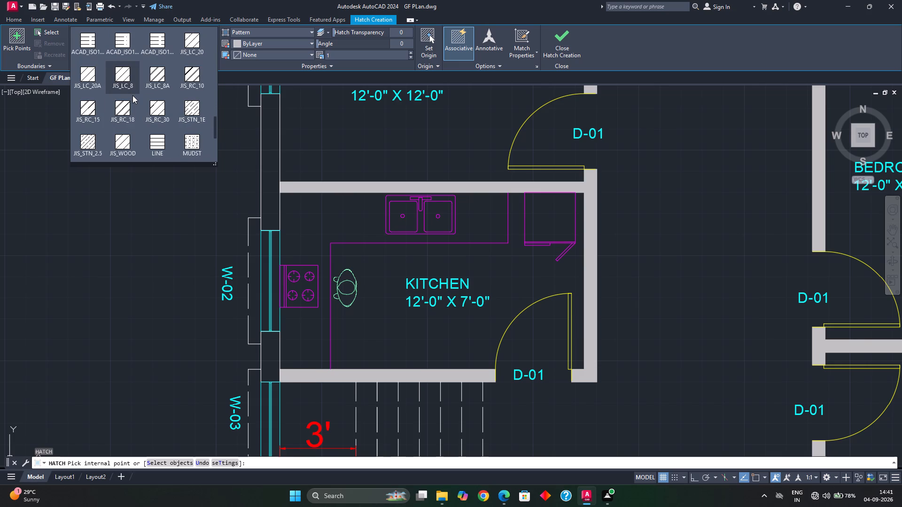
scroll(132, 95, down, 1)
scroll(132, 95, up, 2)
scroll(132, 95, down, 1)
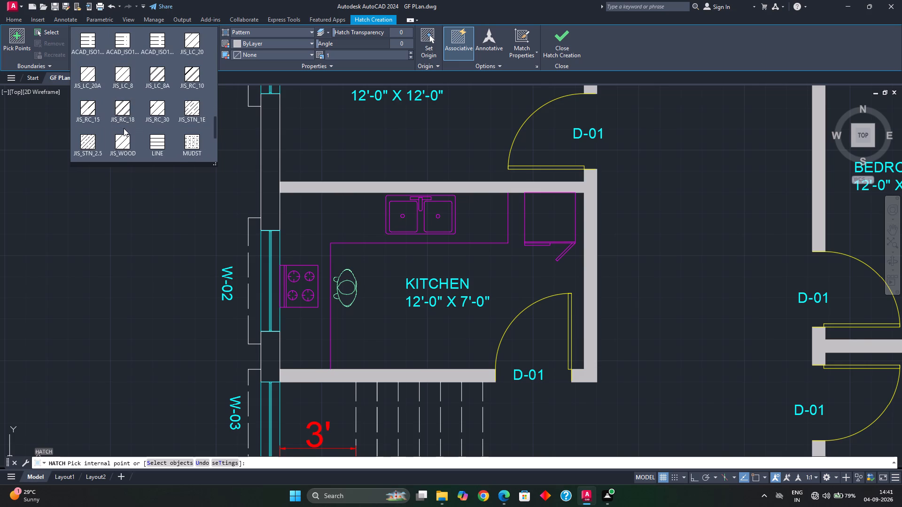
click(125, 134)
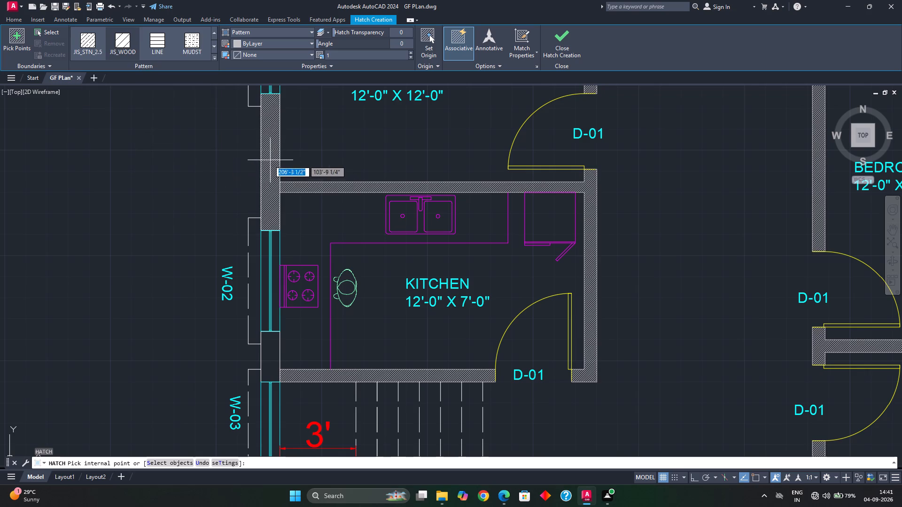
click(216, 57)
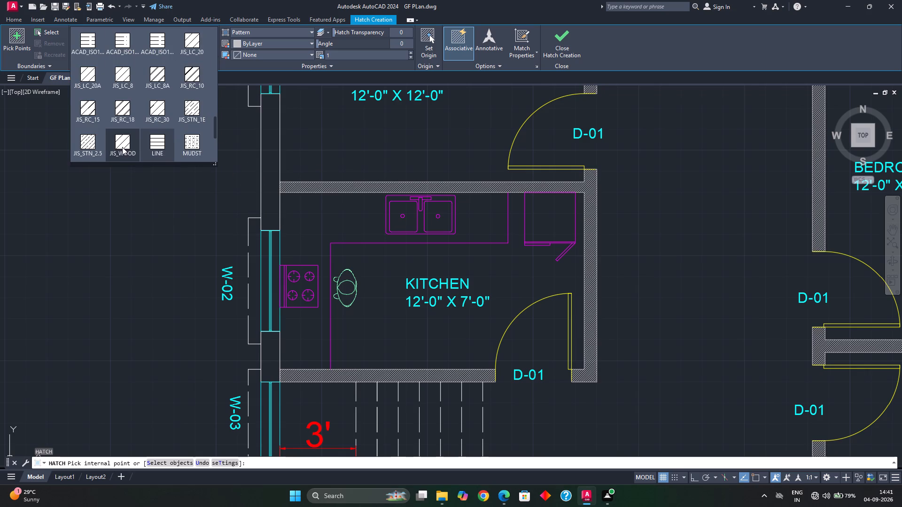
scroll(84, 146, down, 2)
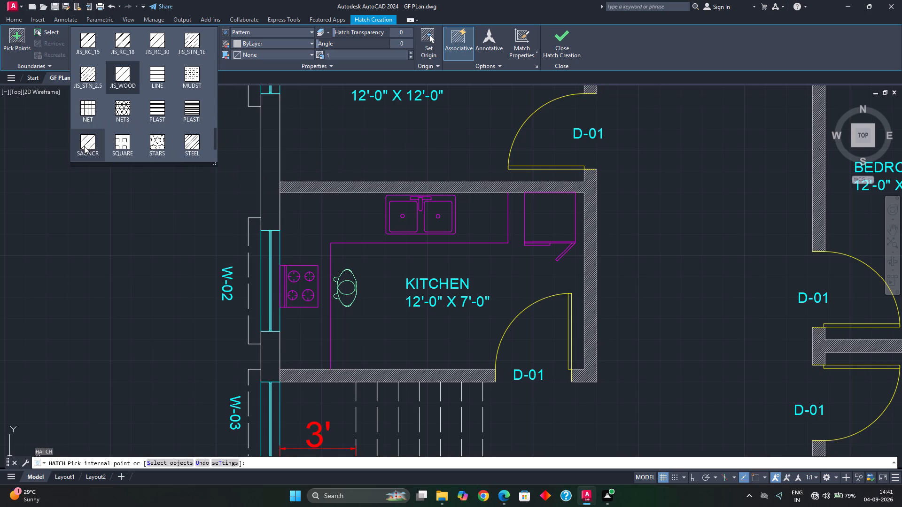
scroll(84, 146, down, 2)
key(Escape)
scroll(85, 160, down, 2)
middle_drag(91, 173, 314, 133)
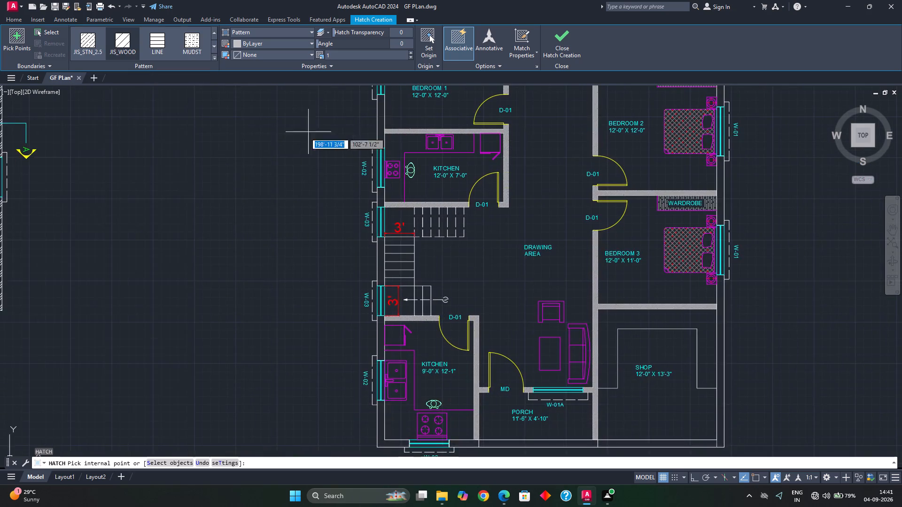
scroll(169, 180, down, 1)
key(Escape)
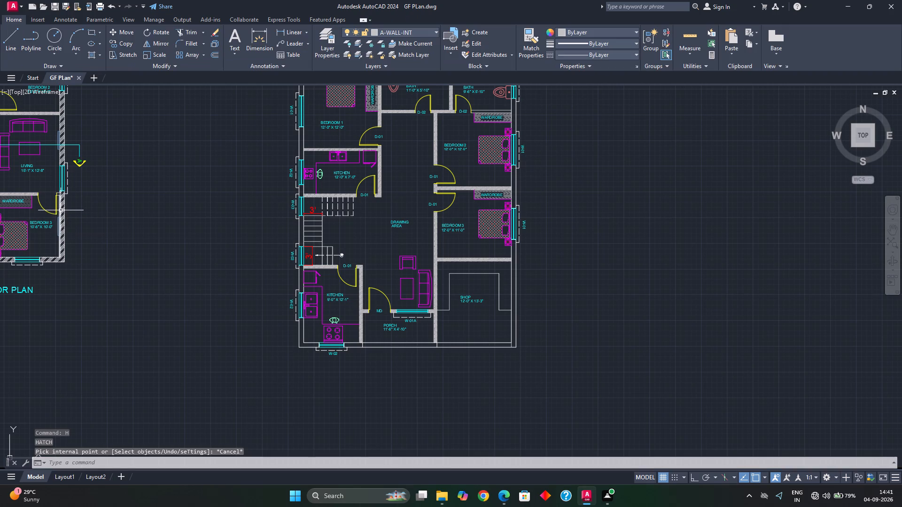
Check which hatch pattern fills the exterior walls of the neighbouring ground floor plan.
click(61, 213)
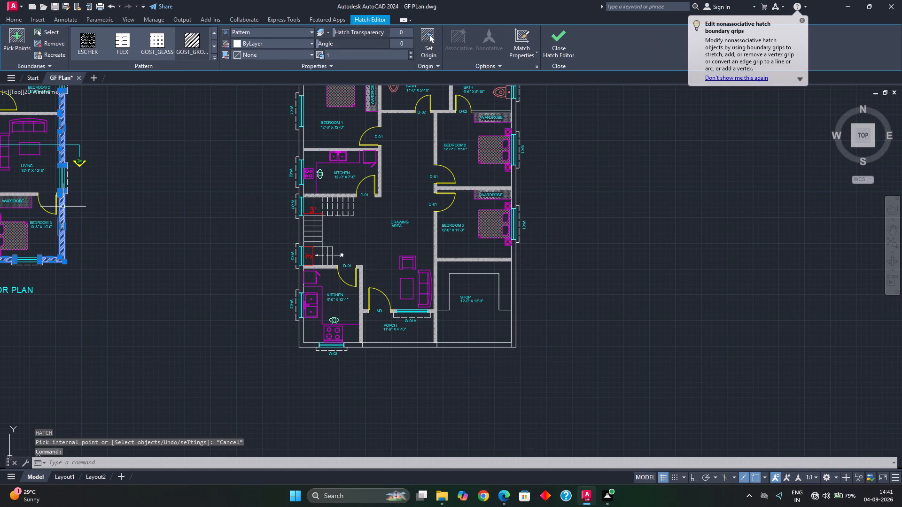
key(Escape)
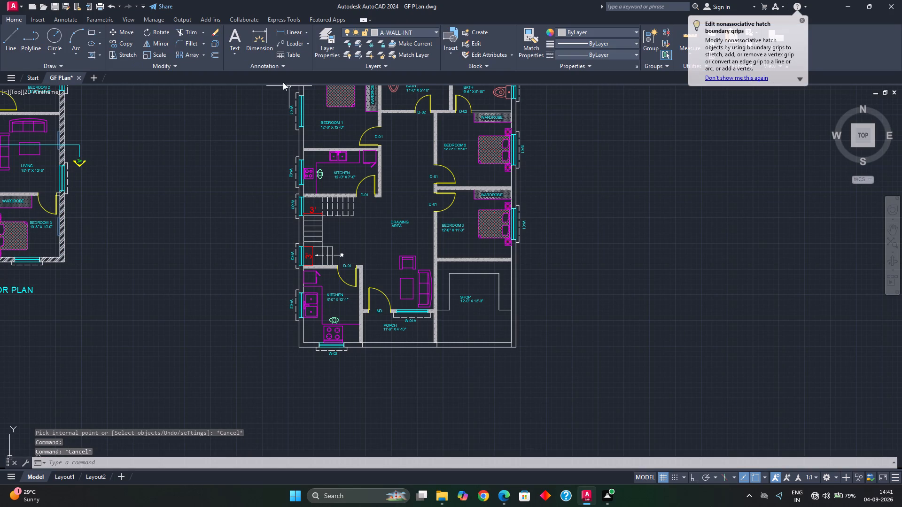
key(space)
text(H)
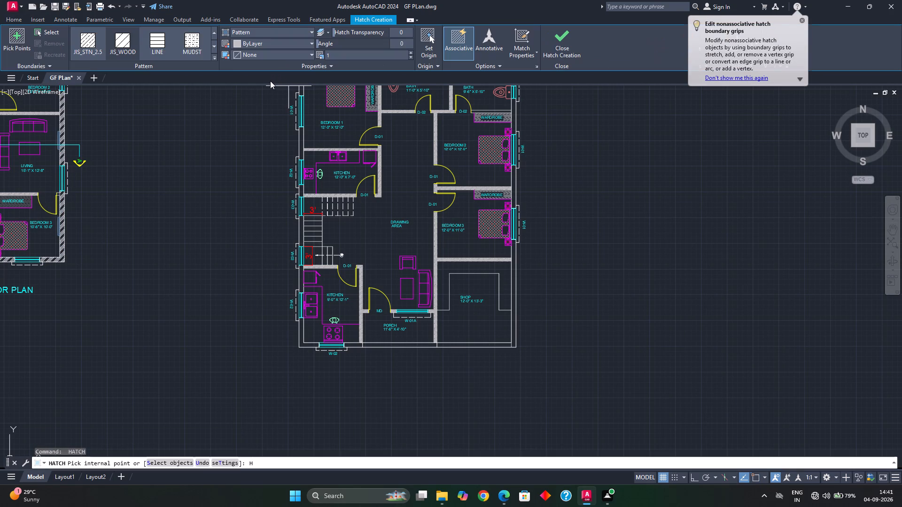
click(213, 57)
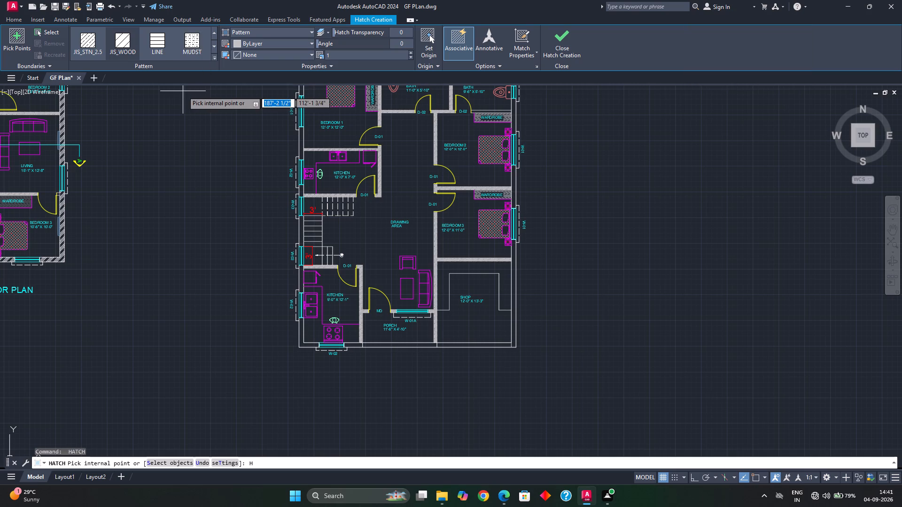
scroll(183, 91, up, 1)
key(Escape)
Hatch the exterior wall between Bedroom 1's window and the adjoining kitchen's window with the GOST_GROUND pattern.
text(H)
key(space)
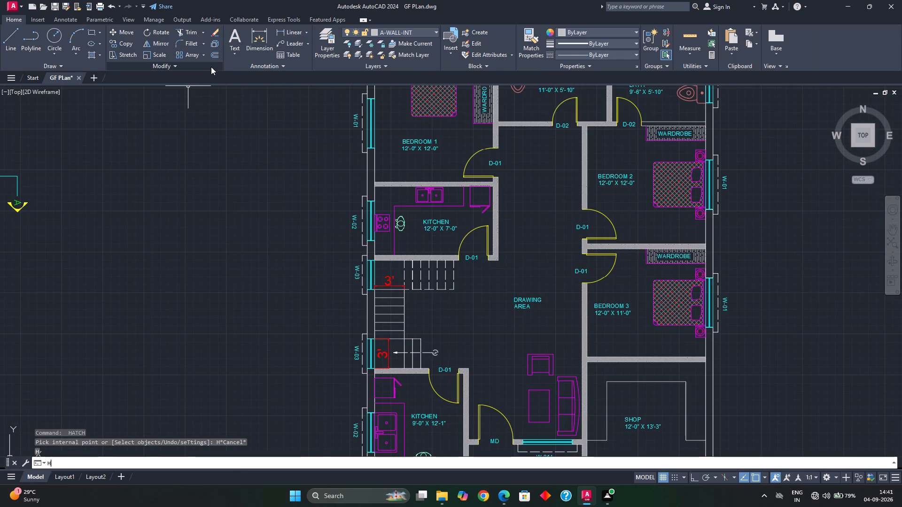
click(210, 58)
click(215, 56)
scroll(210, 88, up, 9)
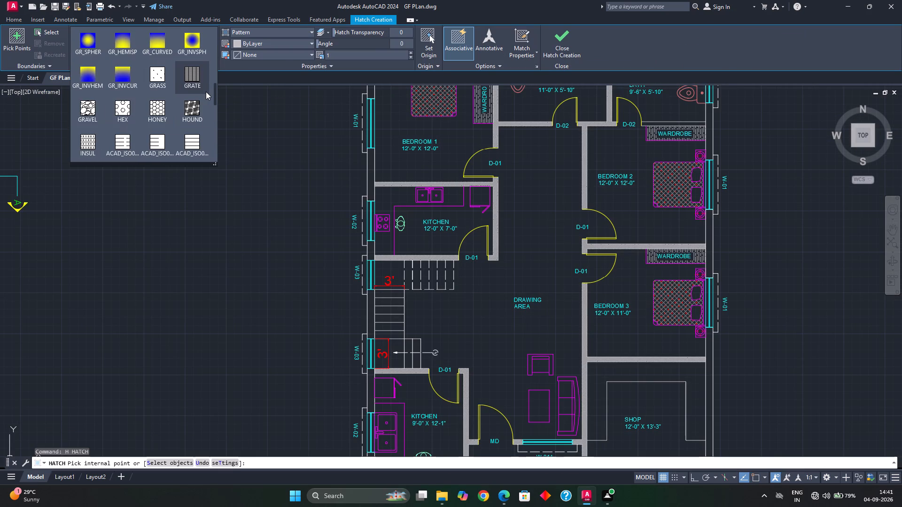
scroll(173, 113, down, 2)
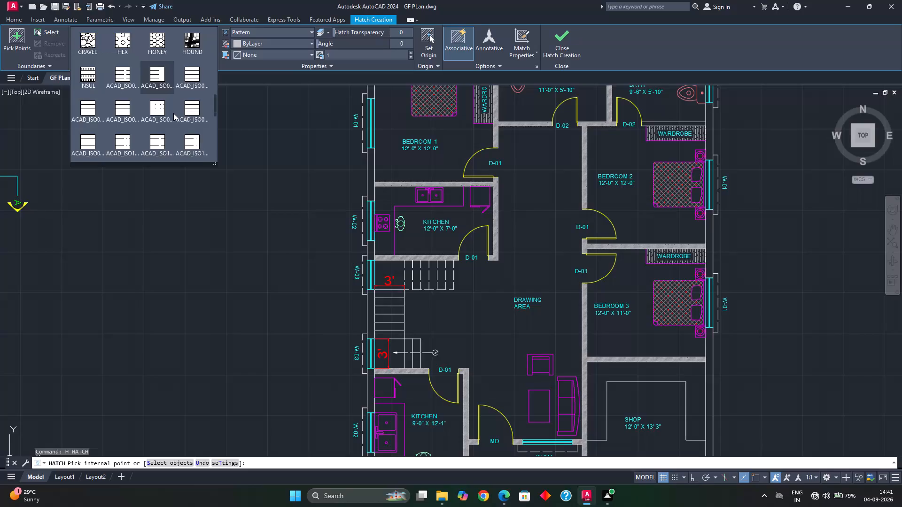
scroll(173, 113, down, 2)
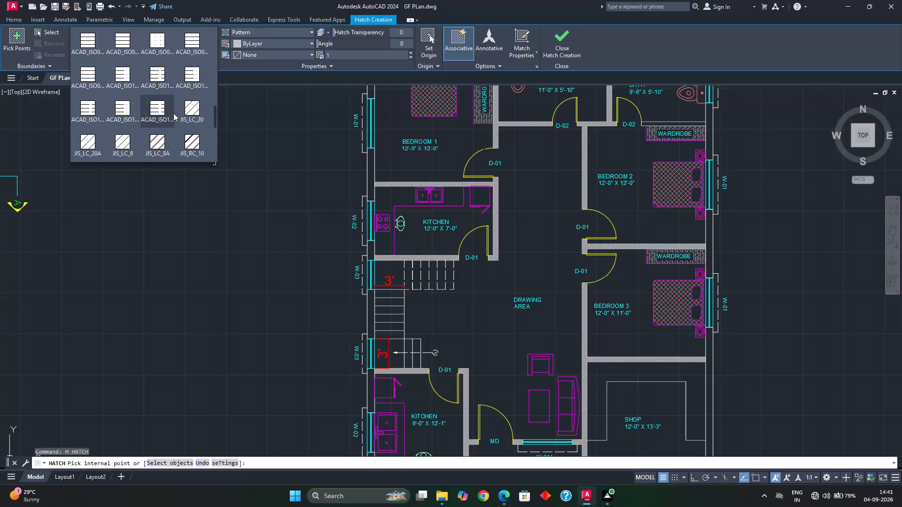
scroll(173, 113, down, 1)
scroll(173, 113, up, 9)
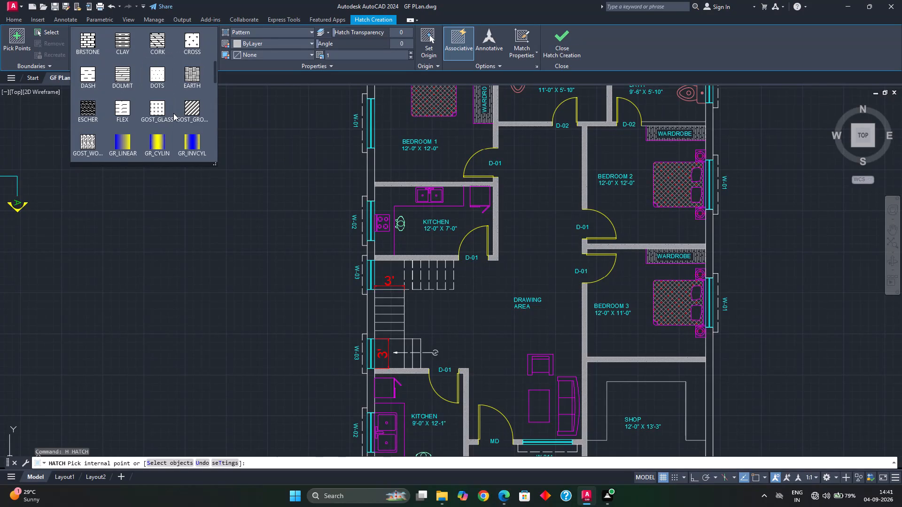
scroll(173, 113, up, 4)
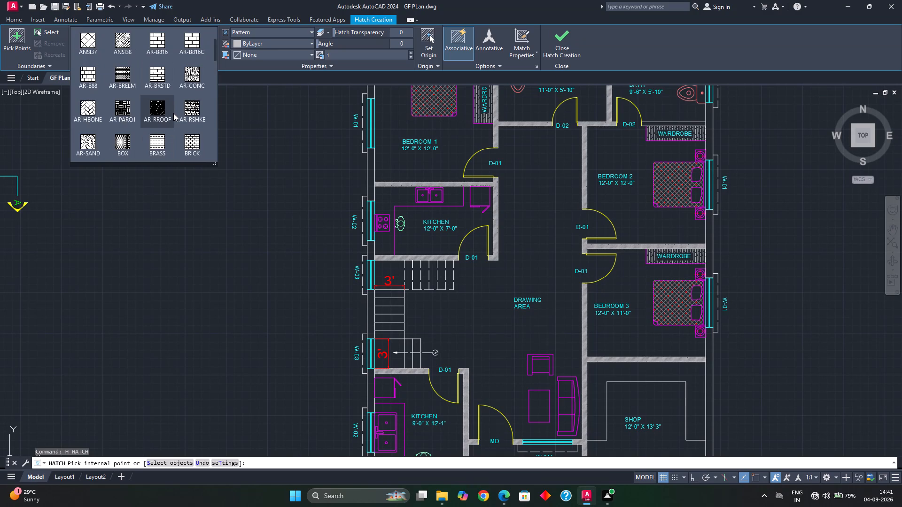
scroll(173, 113, up, 1)
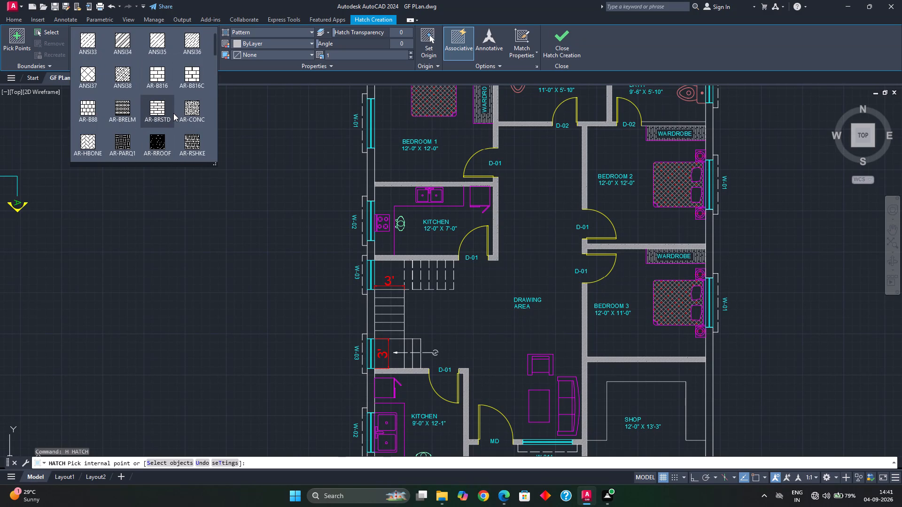
scroll(173, 113, up, 2)
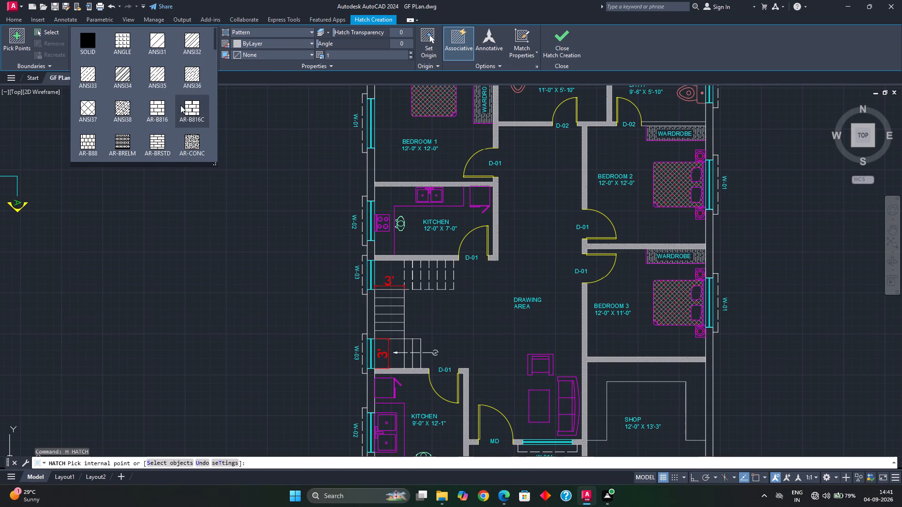
scroll(166, 113, down, 1)
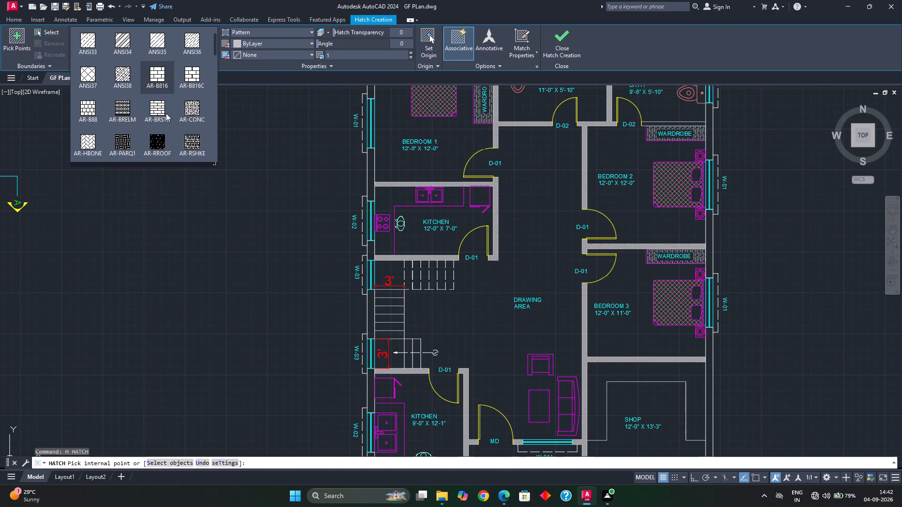
scroll(166, 113, down, 3)
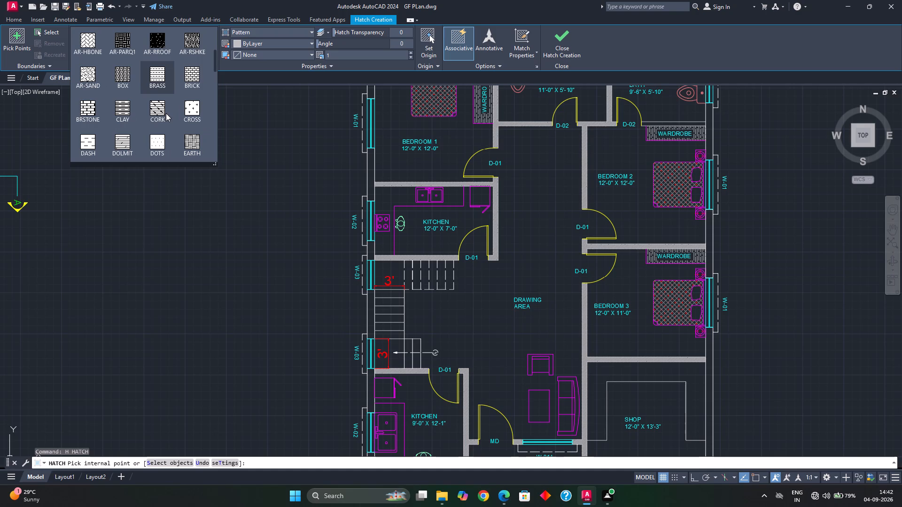
scroll(166, 113, down, 1)
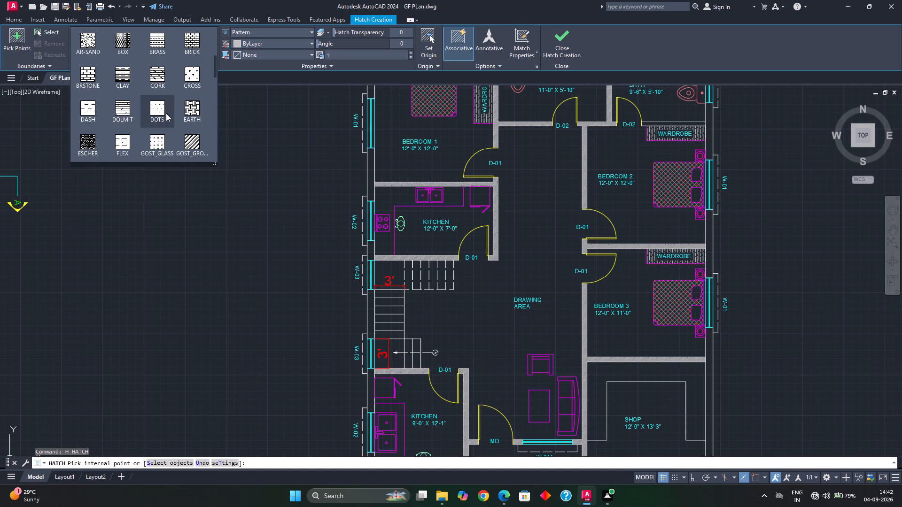
click(191, 146)
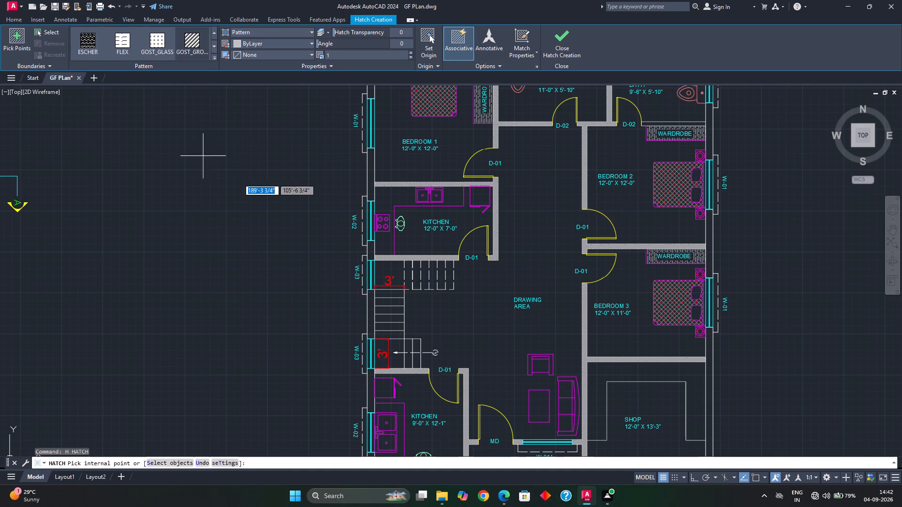
scroll(381, 184, up, 2)
click(353, 169)
Add the rear exterior walls behind Bedroom 1 and the toilets, and the side wall down to Bedroom 2's window, to the hatch.
scroll(365, 162, down, 2)
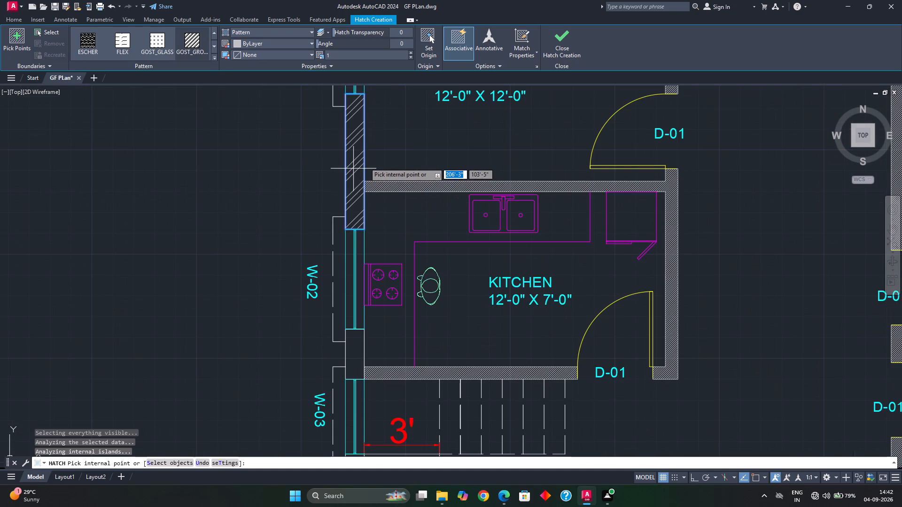
scroll(365, 162, down, 1)
middle_drag(374, 152, 354, 290)
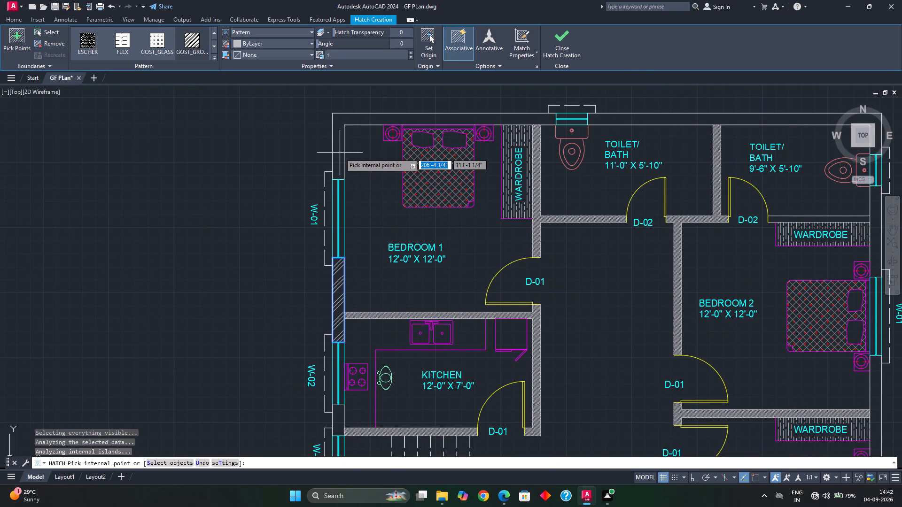
click(336, 149)
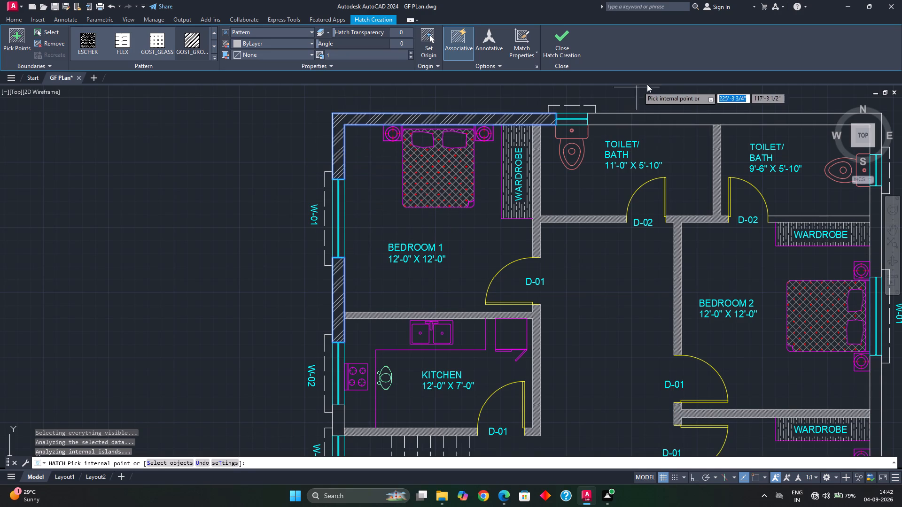
click(613, 118)
scroll(621, 143, down, 2)
middle_drag(622, 147, 480, 106)
scroll(588, 145, up, 2)
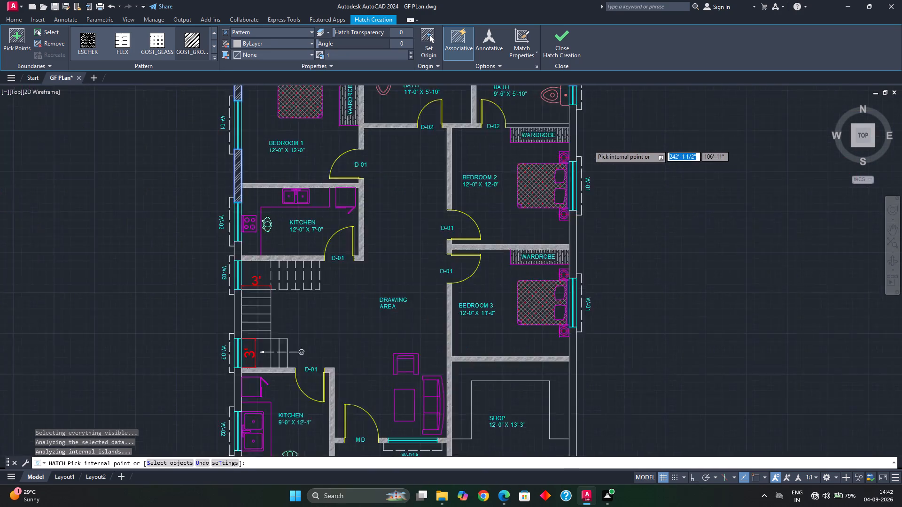
click(560, 145)
Hatch the side exterior wall between the Bedroom 2 and Bedroom 3 windows and the stretch beside the shop.
scroll(561, 174, down, 1)
middle_drag(560, 173, 498, 130)
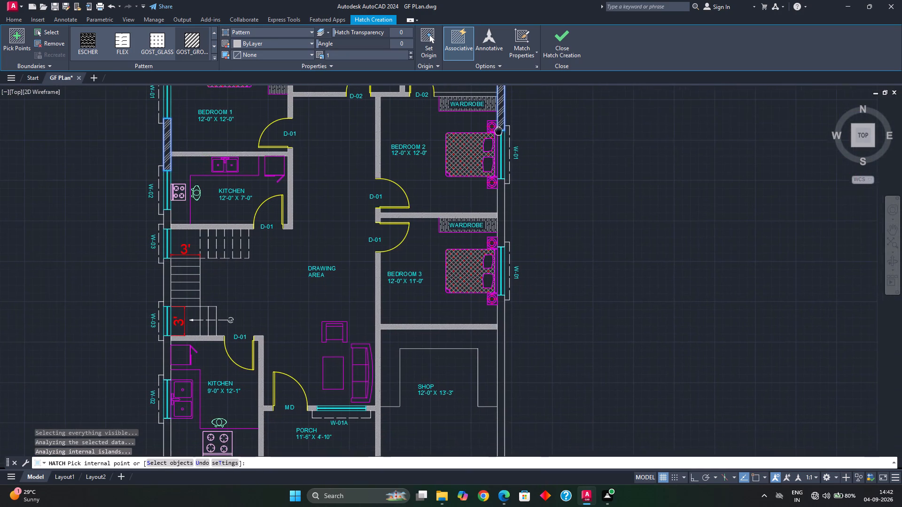
middle_drag(498, 130, 498, 130)
middle_drag(517, 180, 508, 110)
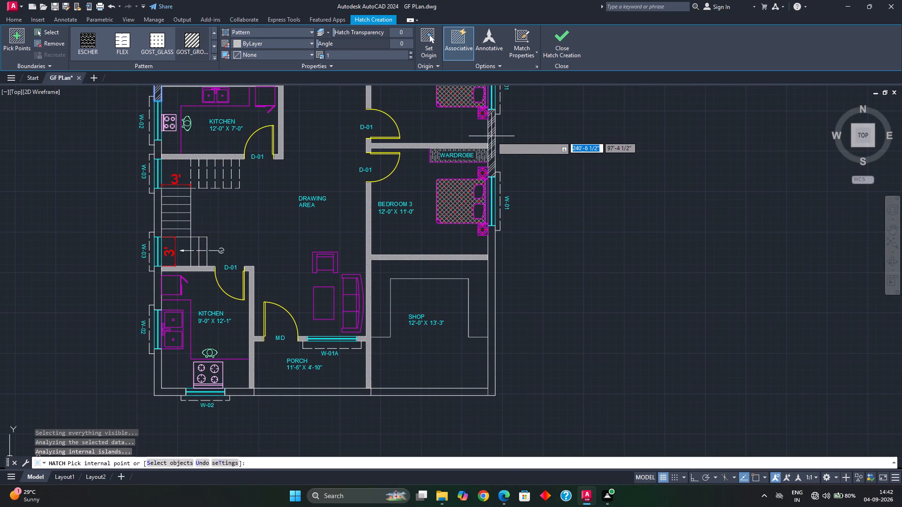
click(491, 136)
middle_drag(522, 221, 486, 116)
scroll(467, 158, up, 2)
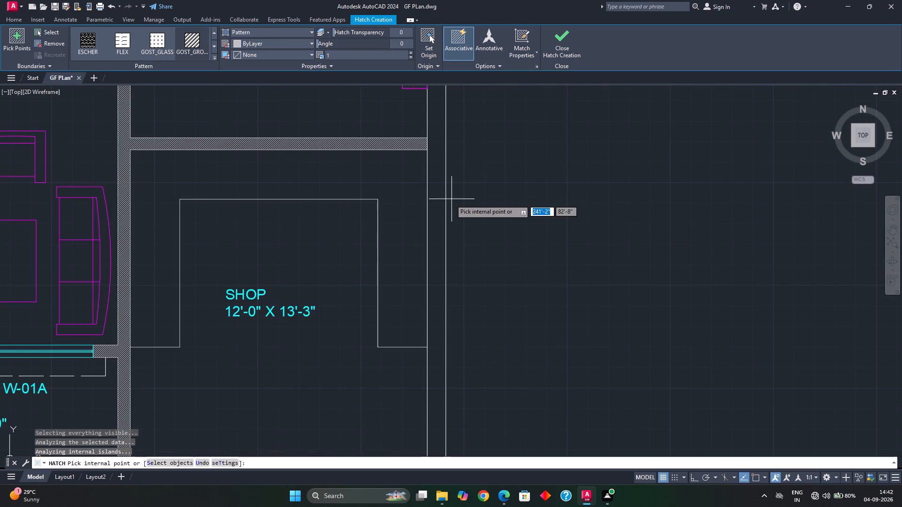
click(437, 203)
Hatch the front kitchen's exterior wall on both sides of window W-02, including the outer corner.
scroll(459, 209, down, 2)
middle_drag(454, 204, 444, 54)
middle_drag(414, 190, 456, 182)
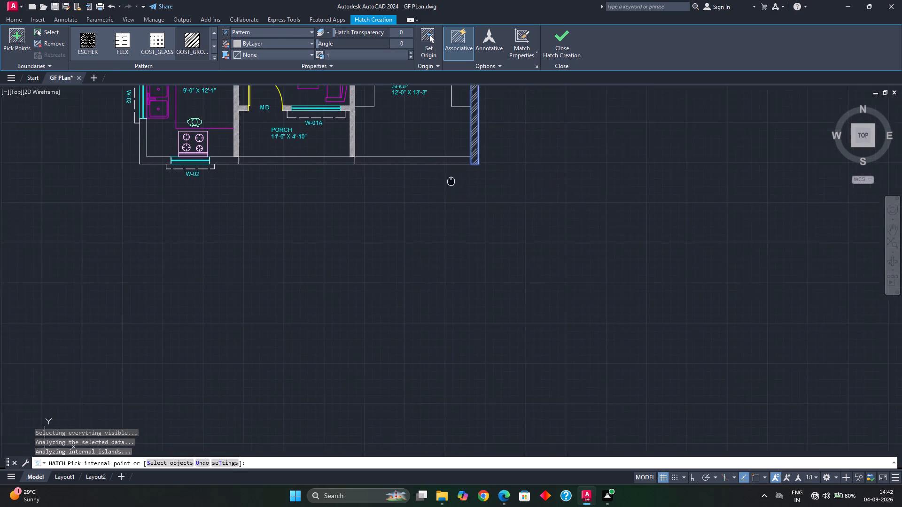
middle_drag(456, 182, 477, 187)
scroll(367, 166, up, 2)
middle_drag(367, 166, 468, 152)
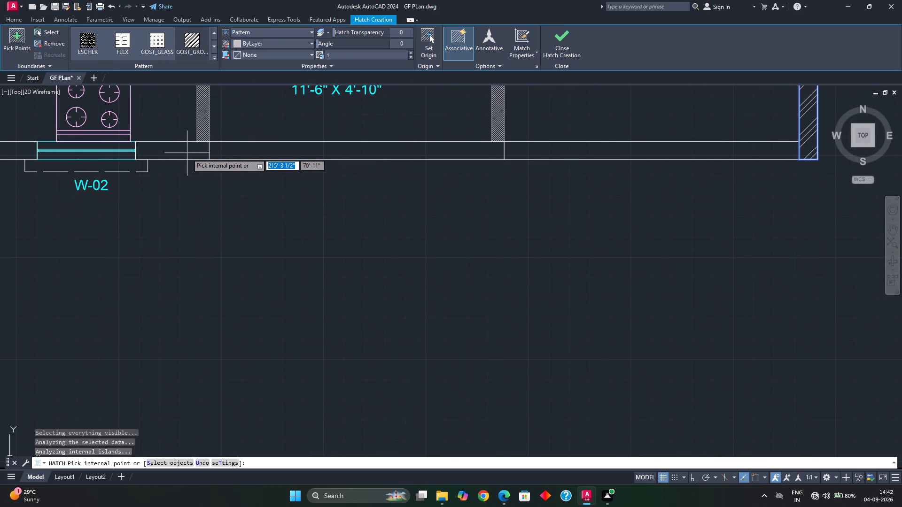
click(187, 154)
scroll(190, 163, down, 2)
middle_drag(193, 172, 355, 165)
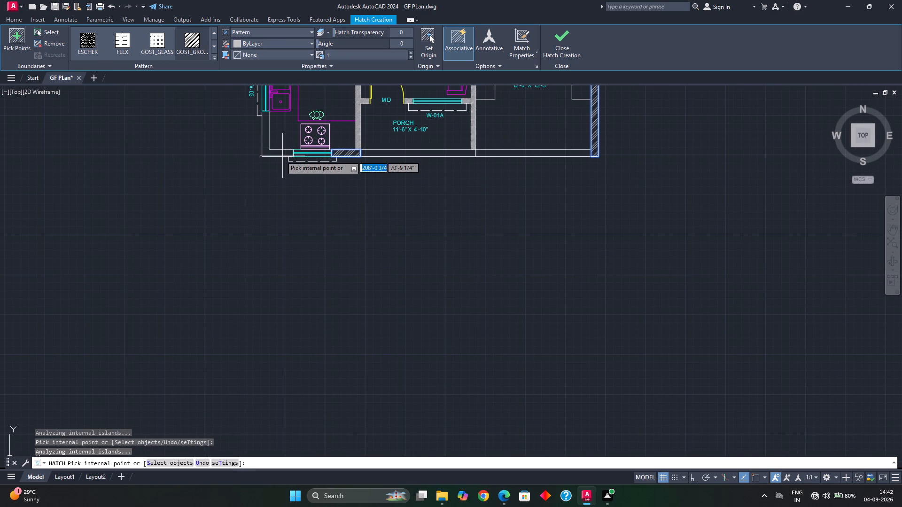
click(280, 154)
Hatch the side exterior wall between the front kitchen and stair windows and between the two W-03 windows, and end the hatch.
scroll(280, 154, down, 2)
middle_drag(281, 151, 288, 235)
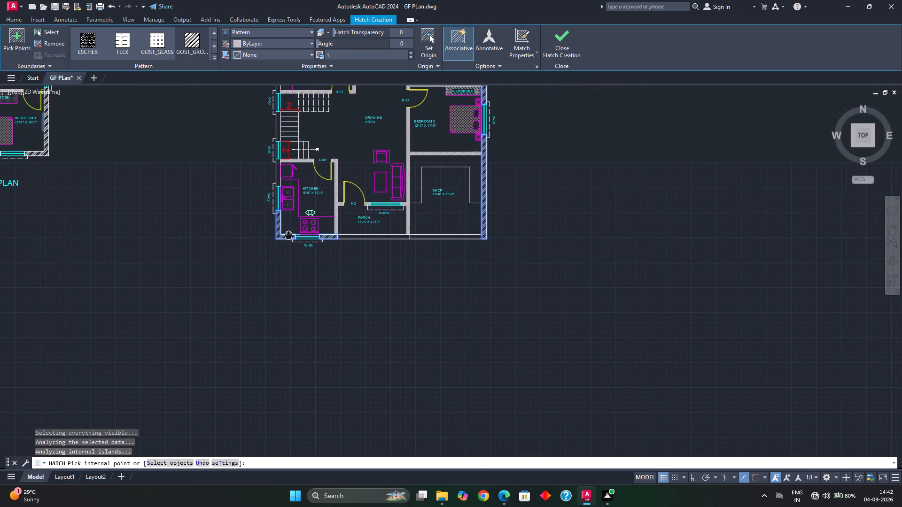
middle_drag(288, 235, 288, 235)
scroll(273, 170, up, 3)
click(283, 181)
scroll(292, 172, down, 2)
middle_drag(292, 167, 289, 241)
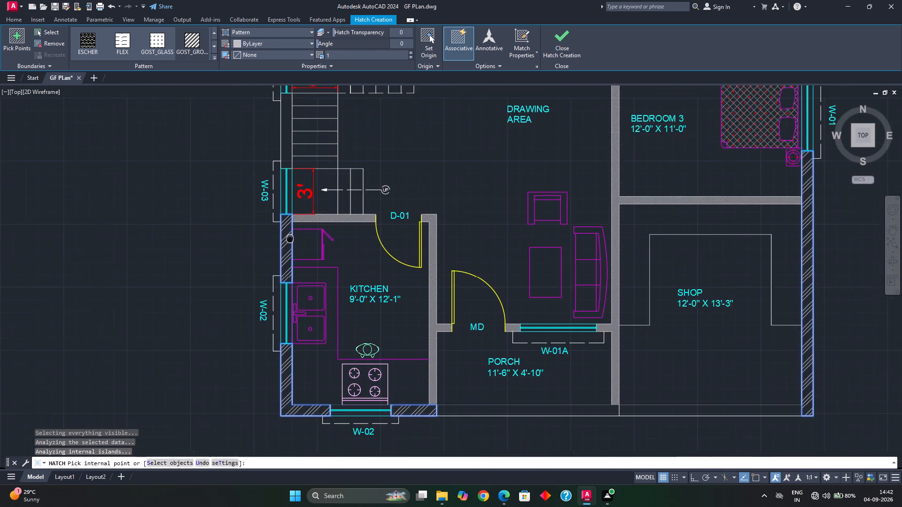
middle_drag(289, 241, 286, 239)
scroll(285, 203, up, 3)
middle_drag(271, 120, 272, 243)
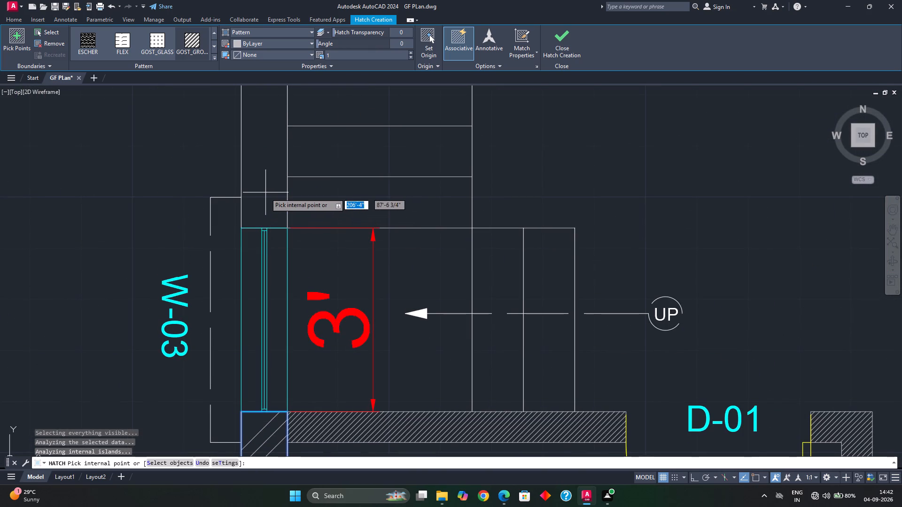
click(265, 193)
scroll(286, 200, down, 4)
scroll(348, 192, down, 1)
middle_drag(350, 189, 347, 259)
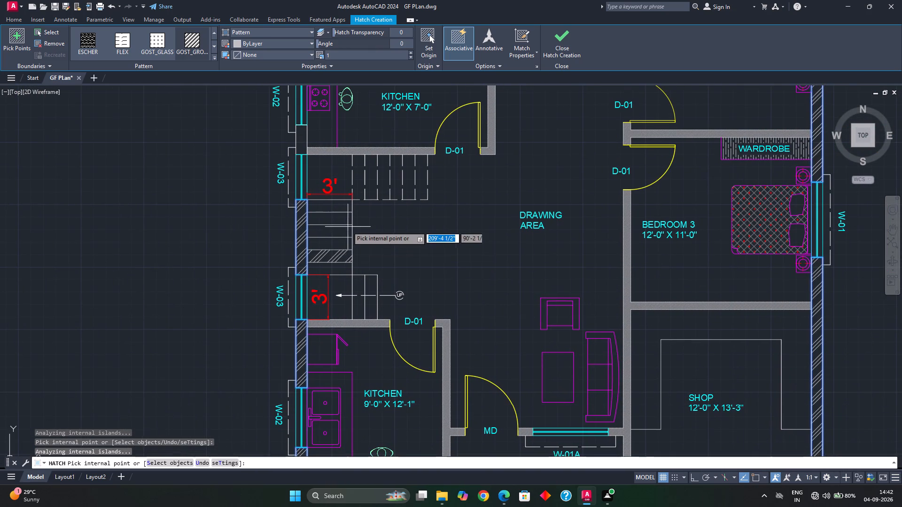
key(Escape)
Review the exterior wall hatching around the plan and examine the front wall at the porch and shop.
middle_drag(353, 207, 351, 271)
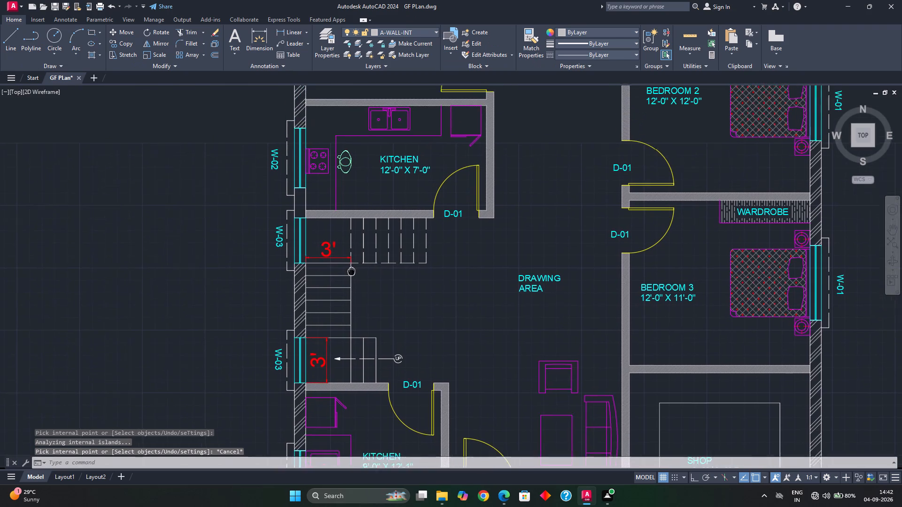
middle_drag(351, 271, 349, 292)
scroll(361, 255, down, 2)
middle_drag(361, 258, 346, 247)
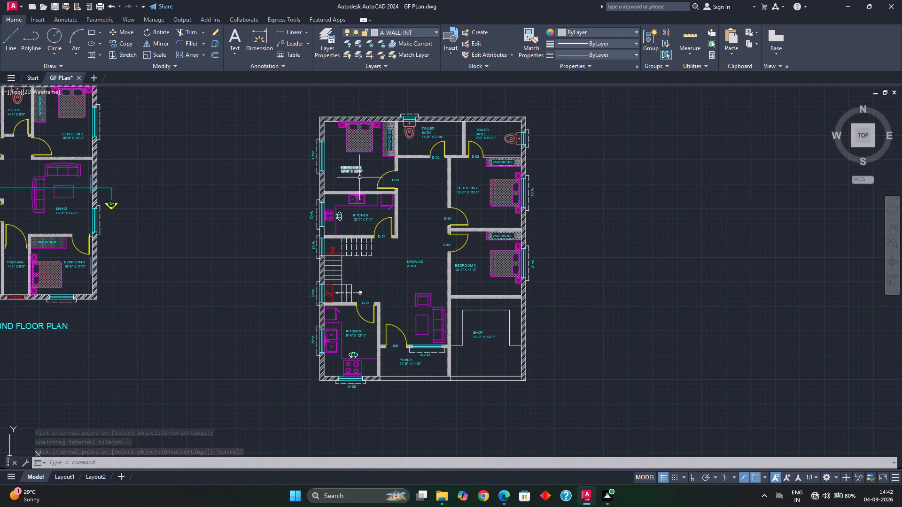
middle_drag(414, 277, 409, 263)
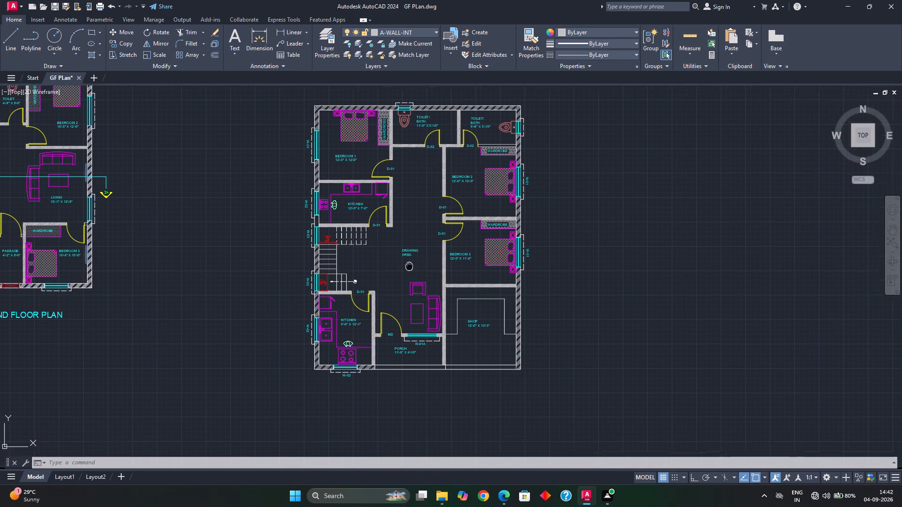
middle_drag(409, 263, 384, 206)
scroll(416, 292, up, 1)
middle_drag(415, 291, 353, 213)
scroll(370, 257, up, 2)
middle_drag(369, 256, 313, 284)
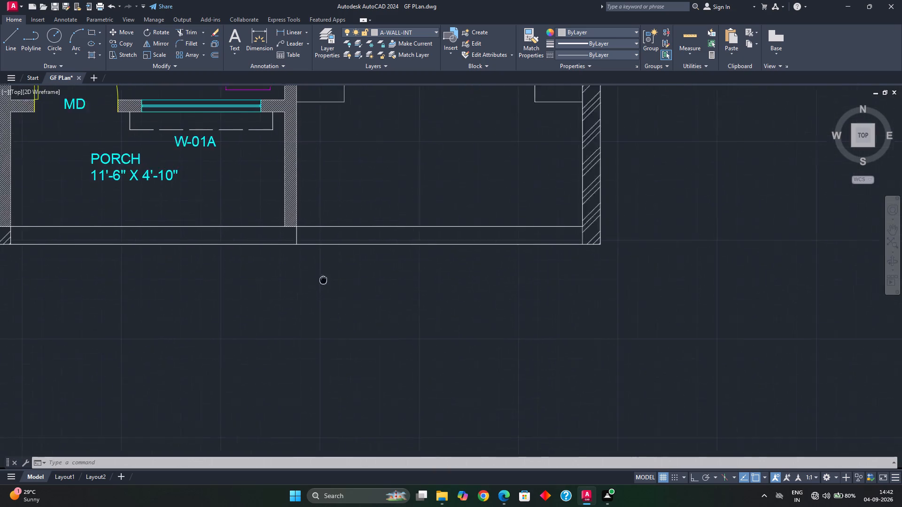
middle_drag(313, 284, 273, 291)
Make DIEN HOA the current layer.
click(409, 30)
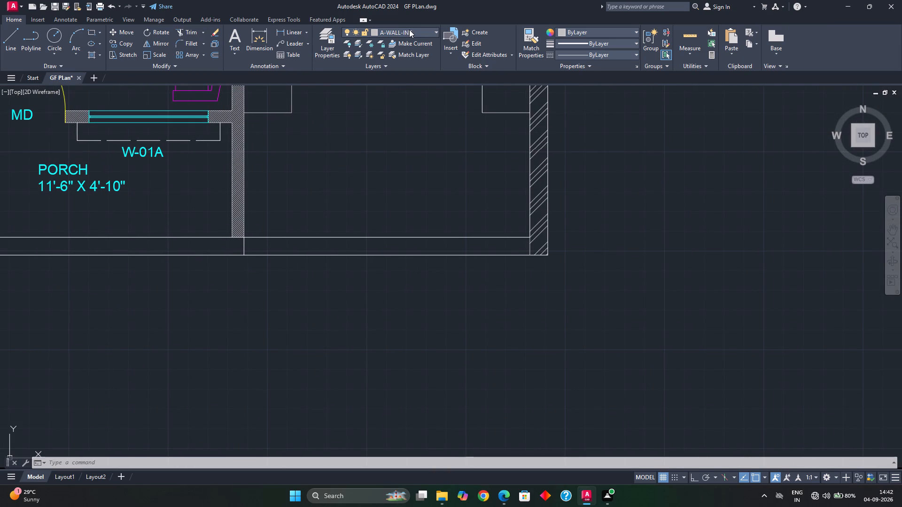
click(394, 166)
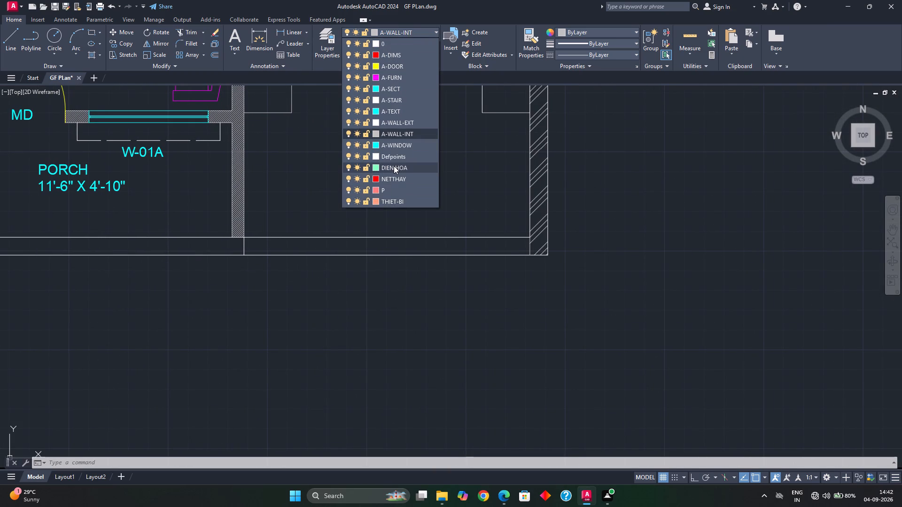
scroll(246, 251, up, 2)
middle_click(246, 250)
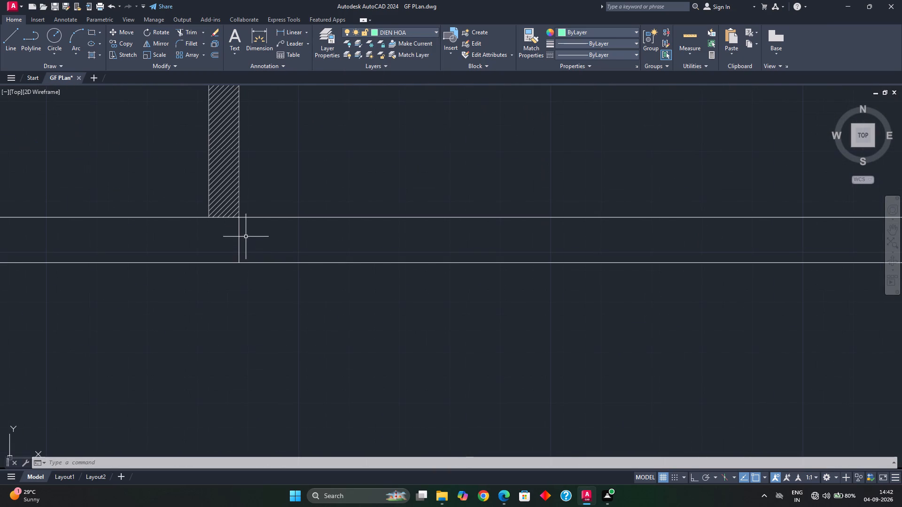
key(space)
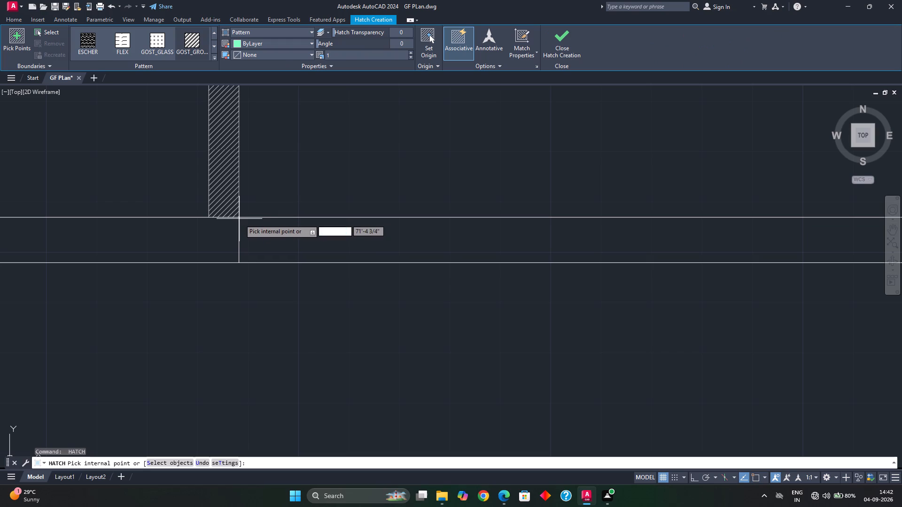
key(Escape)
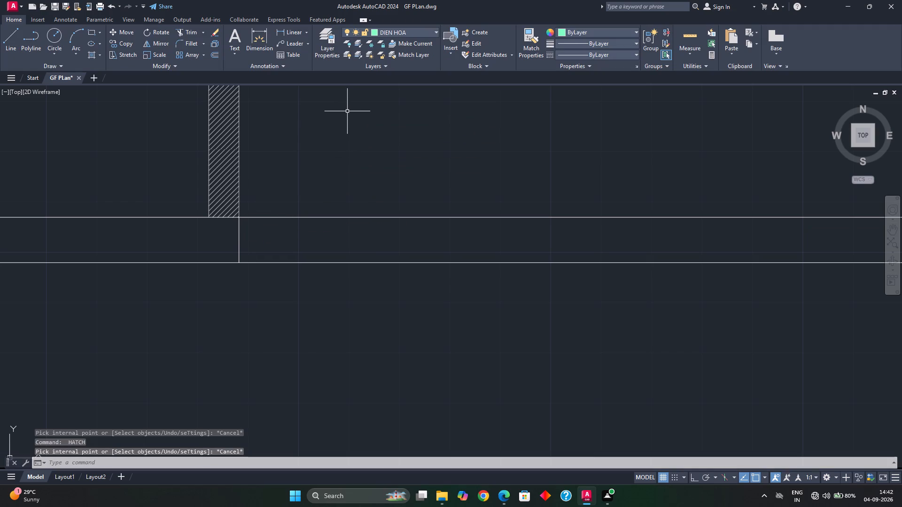
Draw two crossing diagonal lines between opposite corners of the shop's front opening.
text(L)
key(space)
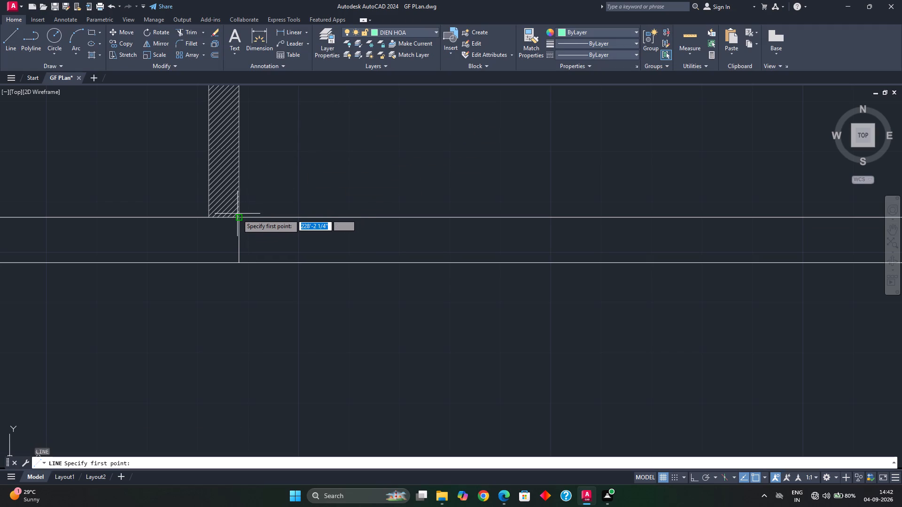
click(240, 217)
scroll(348, 238, down, 2)
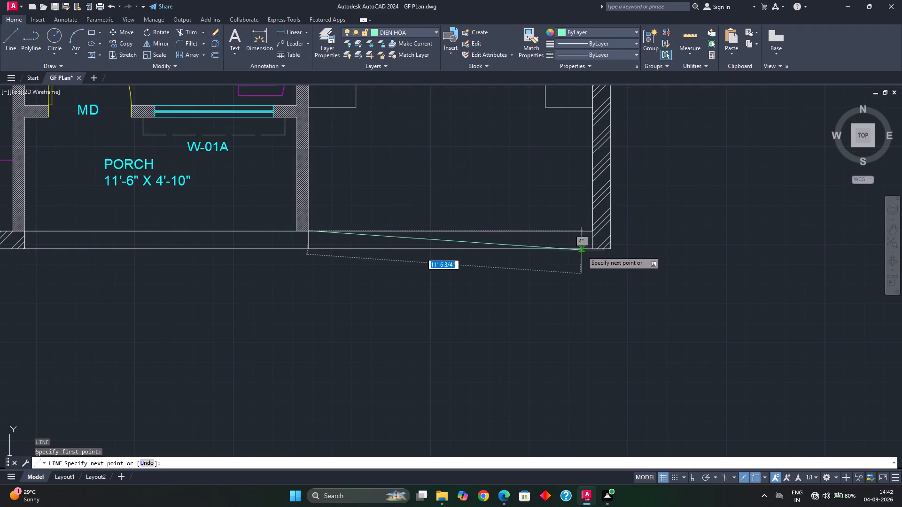
click(593, 248)
key(Escape)
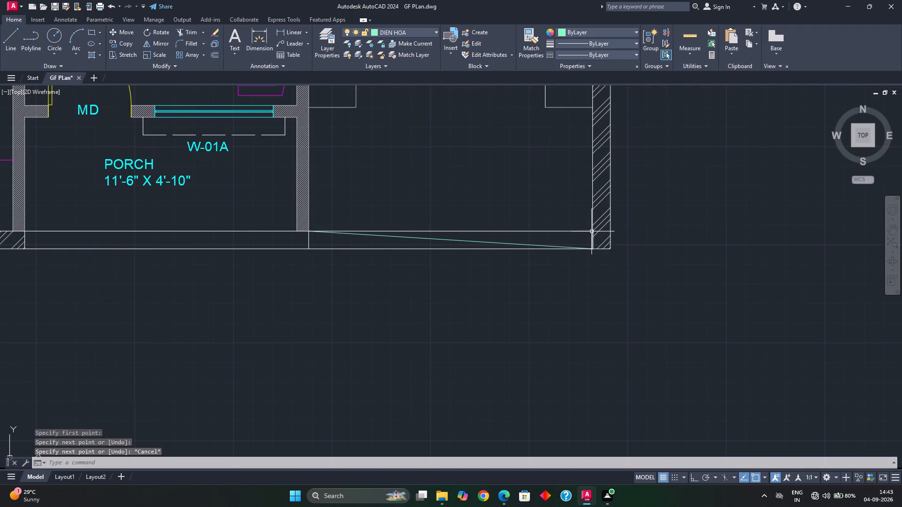
key(space)
click(591, 232)
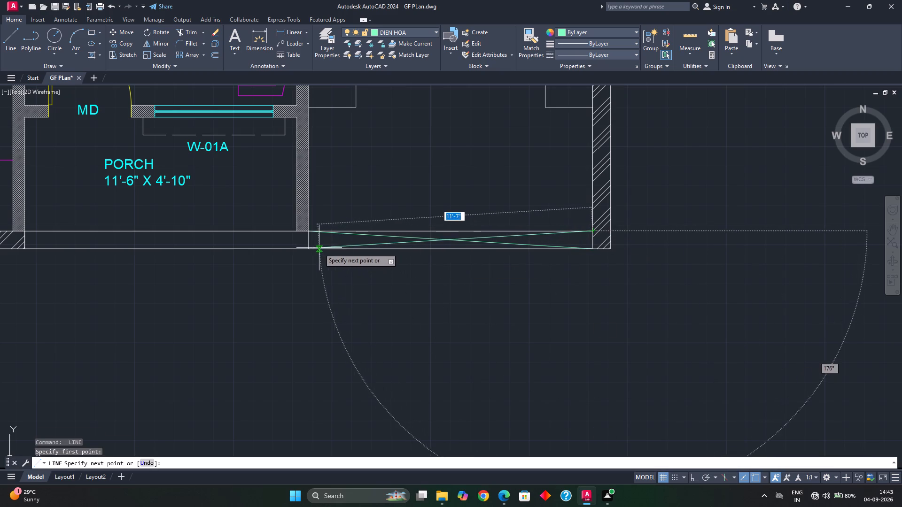
click(310, 248)
key(Escape)
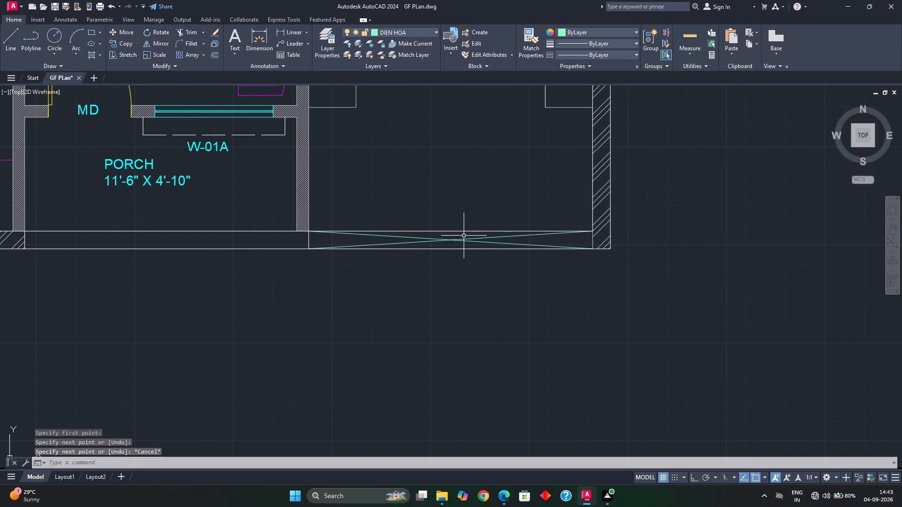
Review the whole floor plan and compare it with the neighbouring ground floor plan and its overall dimensions.
scroll(464, 238, down, 1)
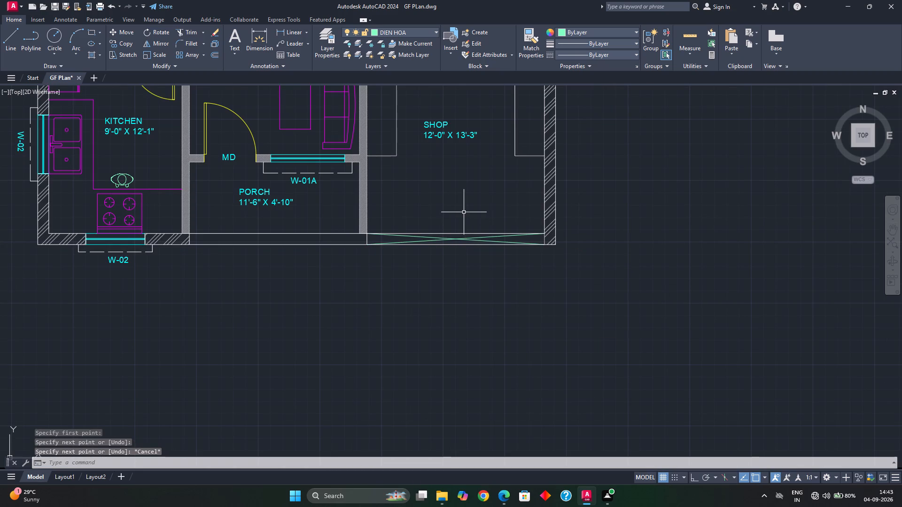
scroll(445, 245, down, 1)
middle_drag(445, 245, 458, 234)
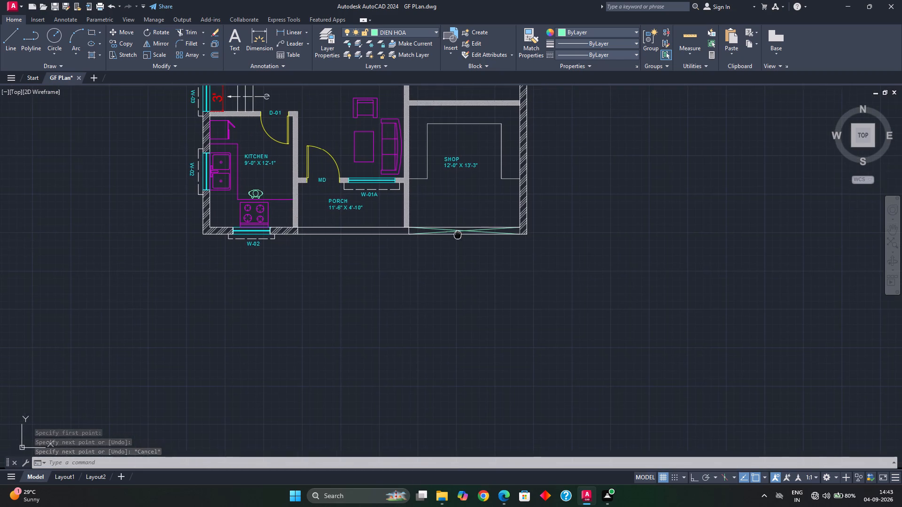
middle_drag(458, 234, 459, 237)
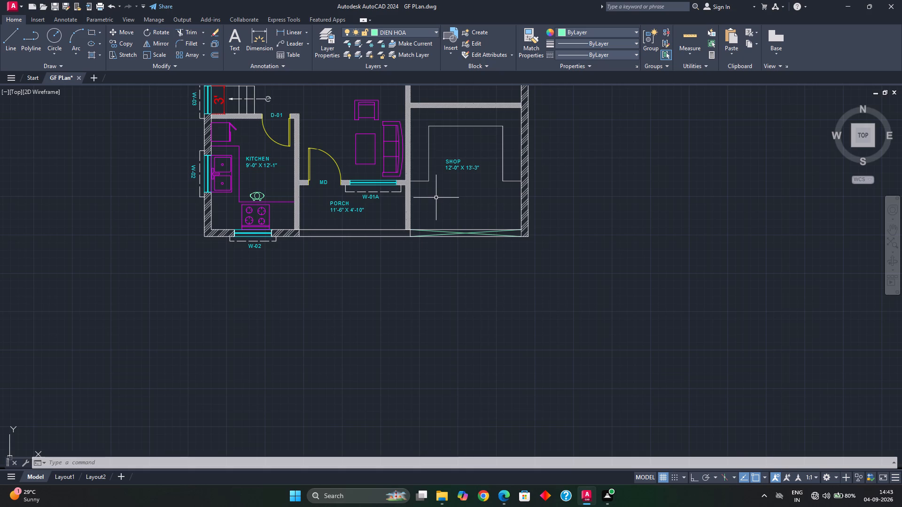
scroll(358, 202, down, 2)
middle_drag(365, 202, 375, 254)
scroll(370, 194, up, 1)
middle_drag(375, 190, 388, 273)
scroll(387, 260, up, 1)
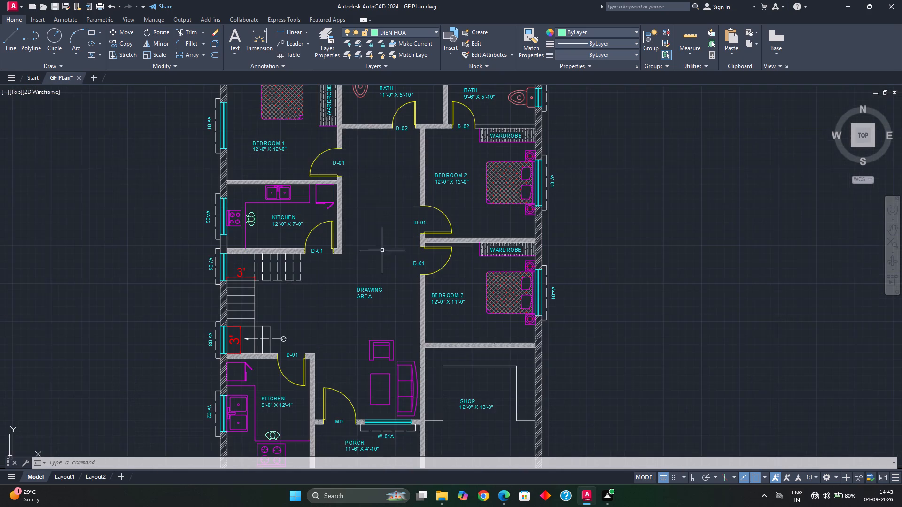
middle_drag(354, 221, 357, 245)
scroll(366, 228, down, 1)
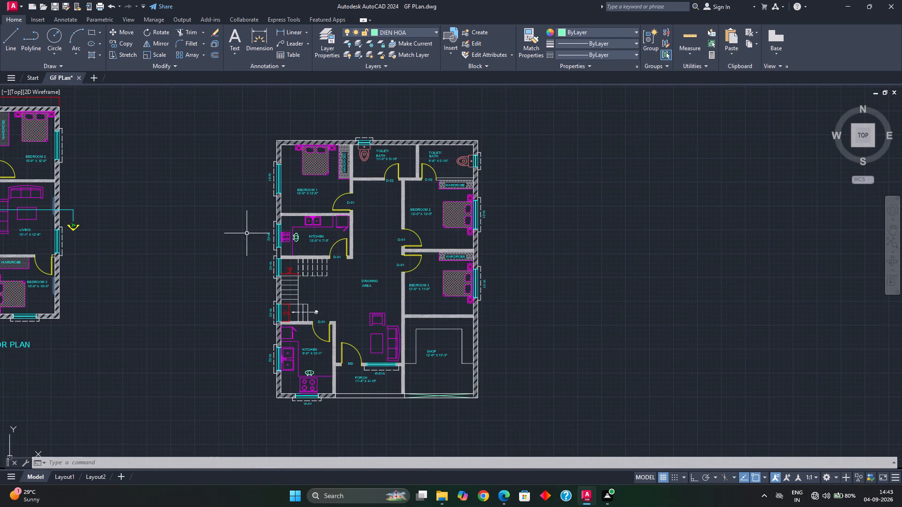
middle_drag(246, 233, 564, 232)
middle_drag(437, 248, 446, 266)
middle_drag(490, 253, 356, 264)
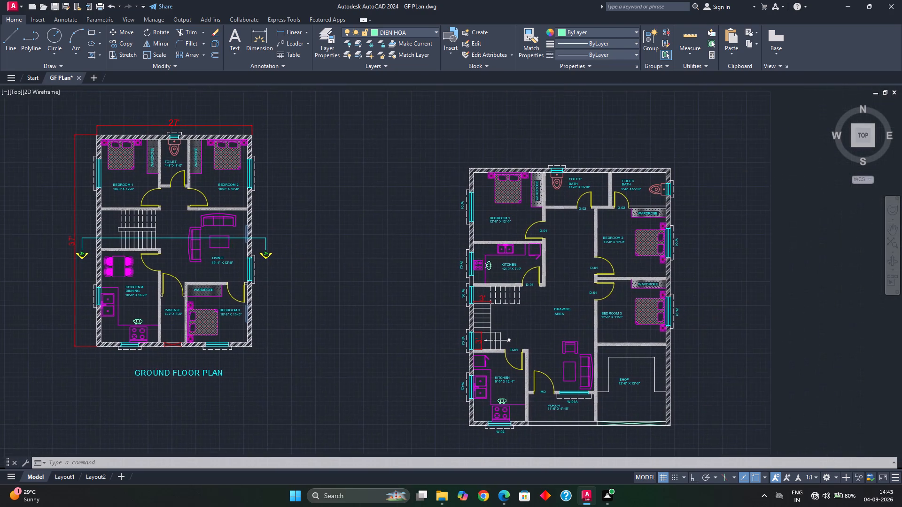
middle_drag(373, 219, 326, 283)
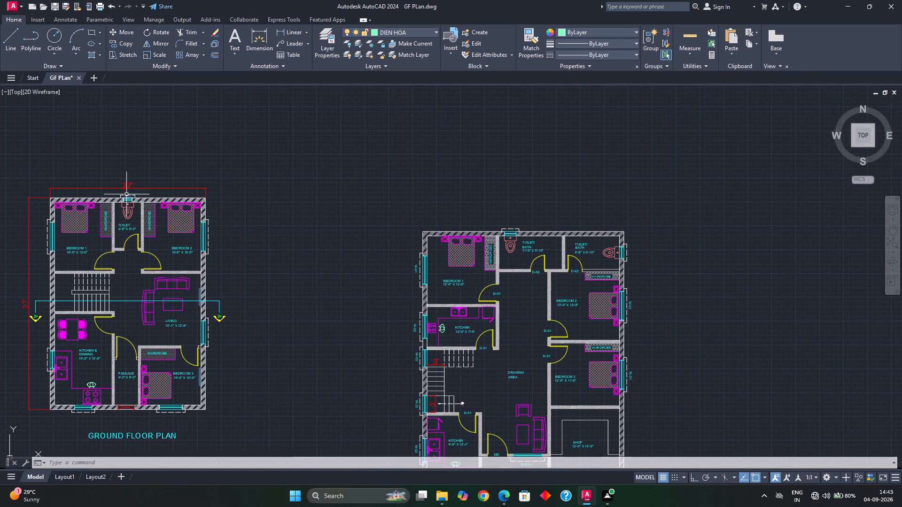
Make A-DIMS the current layer.
click(415, 31)
scroll(374, 112, up, 1)
click(395, 54)
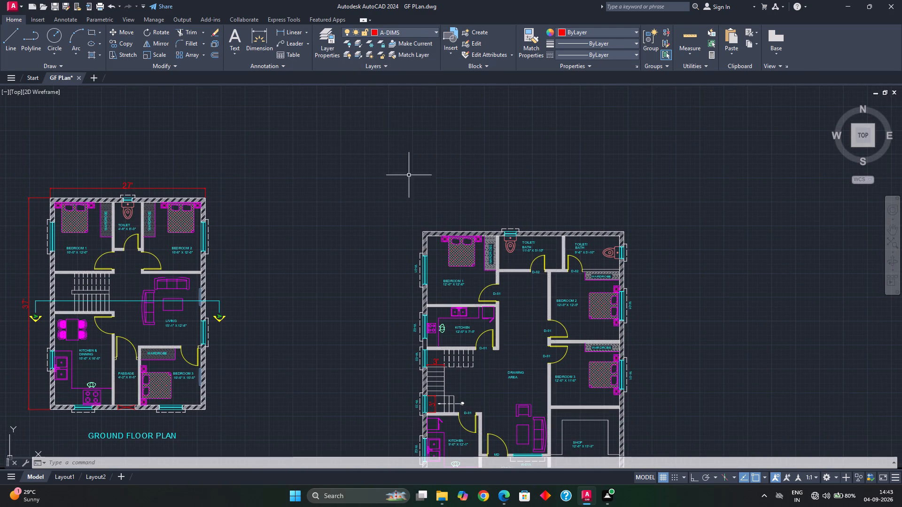
Dimension the plan's overall width between the outer corners of the rear wall, placing it just outside the toilet window.
scroll(437, 241, up, 2)
middle_drag(435, 241, 319, 249)
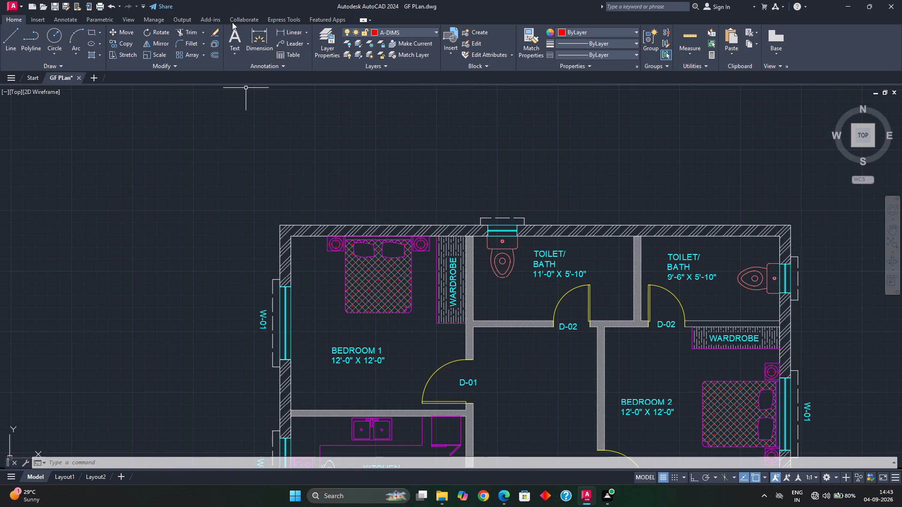
click(250, 37)
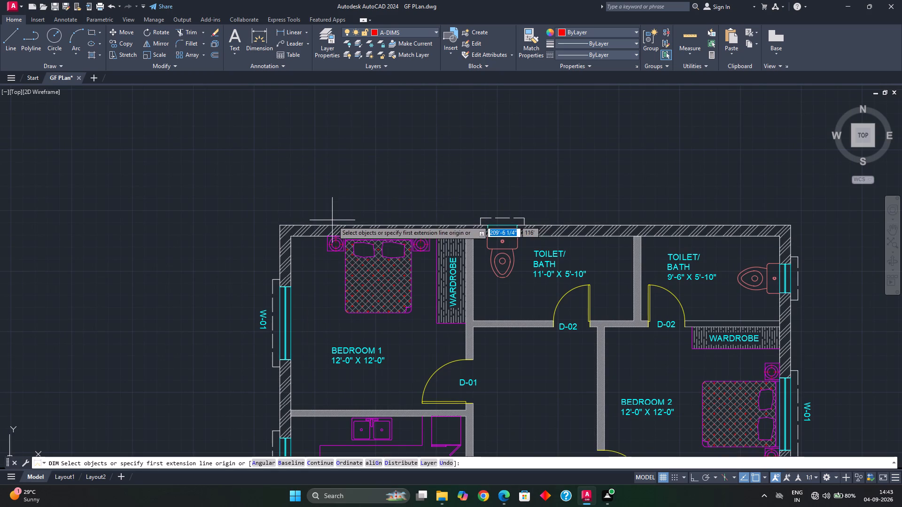
click(279, 227)
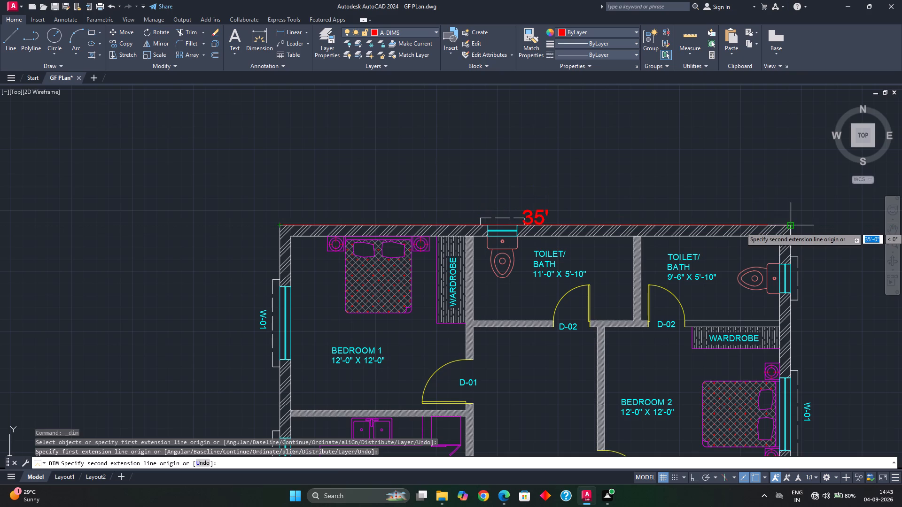
click(790, 227)
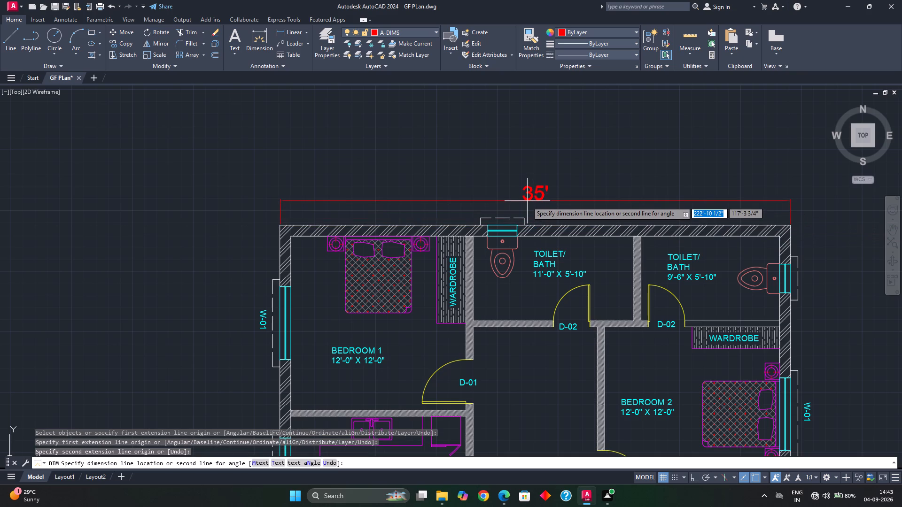
click(527, 201)
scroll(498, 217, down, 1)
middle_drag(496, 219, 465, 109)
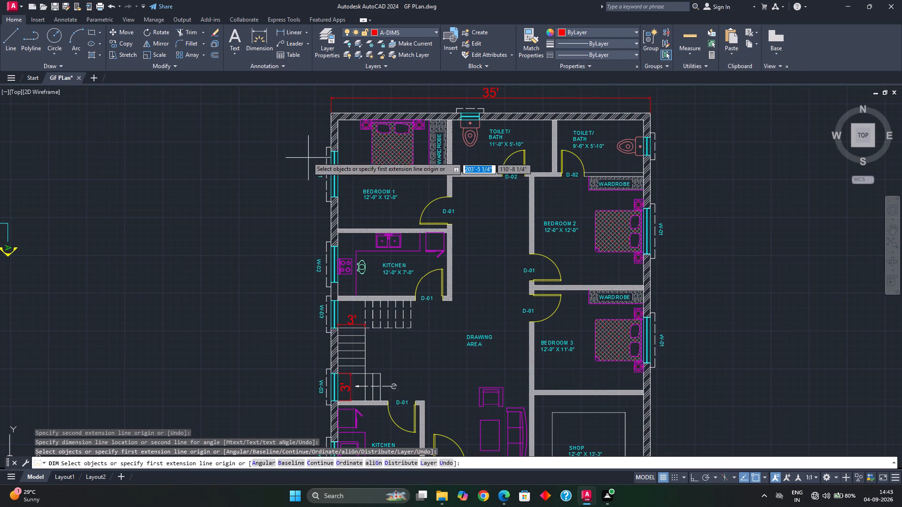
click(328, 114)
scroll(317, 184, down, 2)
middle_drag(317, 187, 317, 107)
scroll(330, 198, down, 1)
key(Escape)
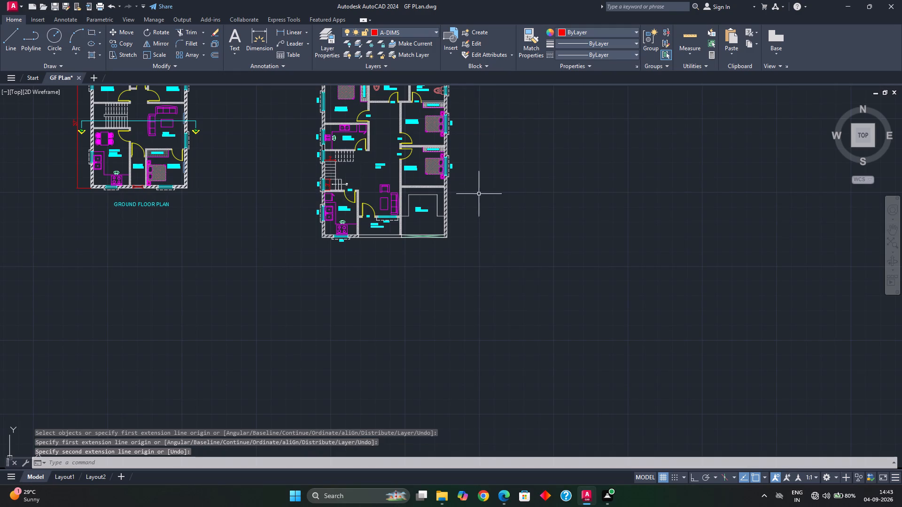
Dimension the plan's overall depth along the bedroom 2, bedroom 3 and shop exterior wall, placing it outside the W-01 tags.
scroll(486, 196, down, 1)
middle_drag(484, 193, 424, 236)
scroll(403, 175, up, 3)
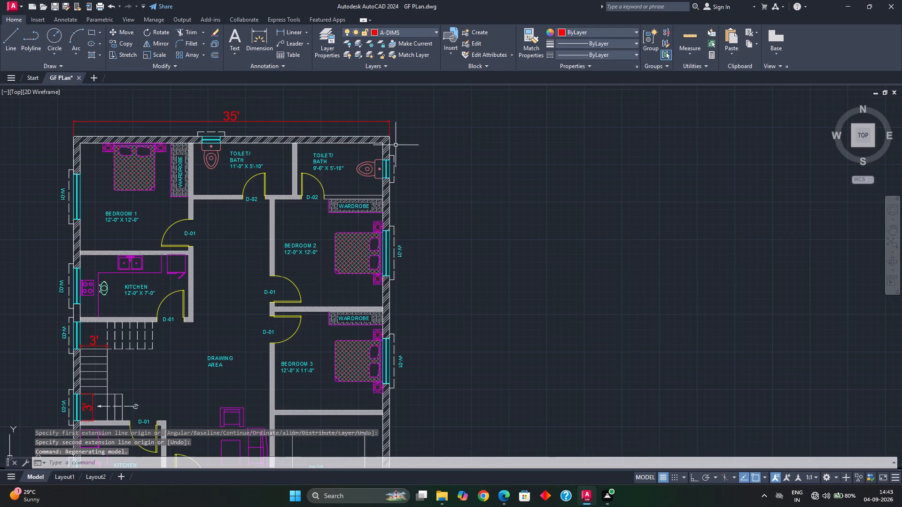
key(space)
click(389, 137)
scroll(419, 206, down, 2)
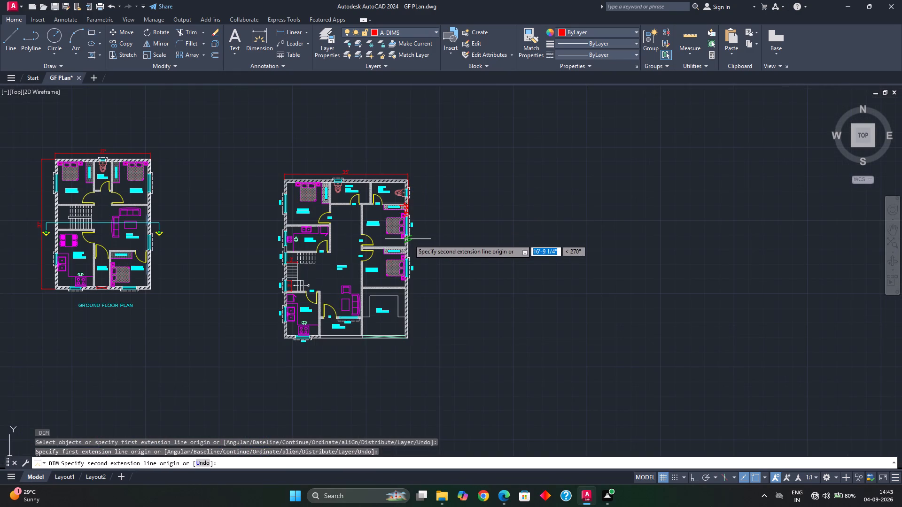
middle_drag(413, 267, 381, 146)
scroll(373, 253, up, 3)
middle_drag(389, 170, 365, 340)
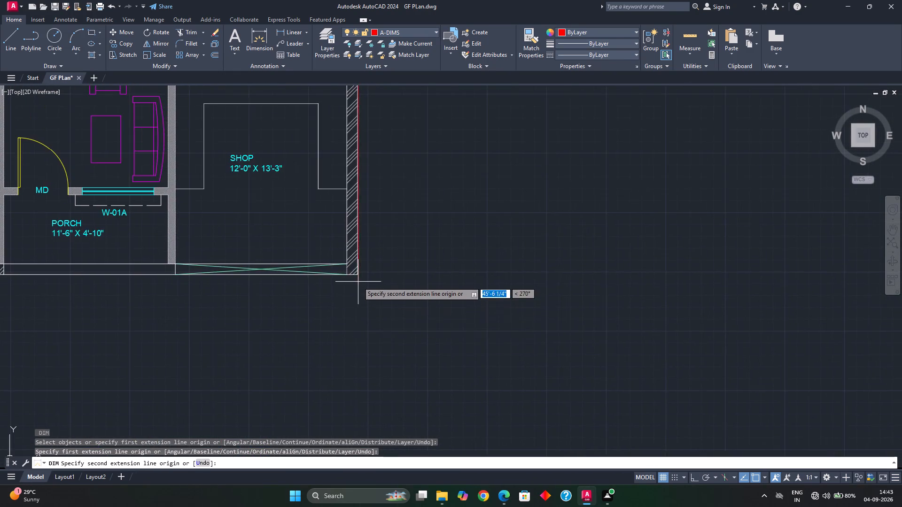
scroll(358, 281, up, 3)
click(347, 260)
scroll(363, 257, down, 2)
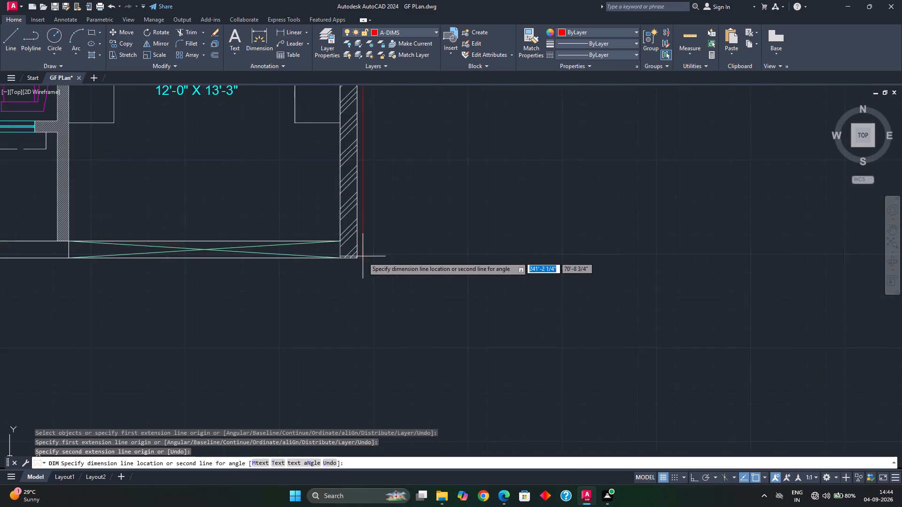
scroll(379, 239, down, 4)
middle_drag(393, 186, 397, 211)
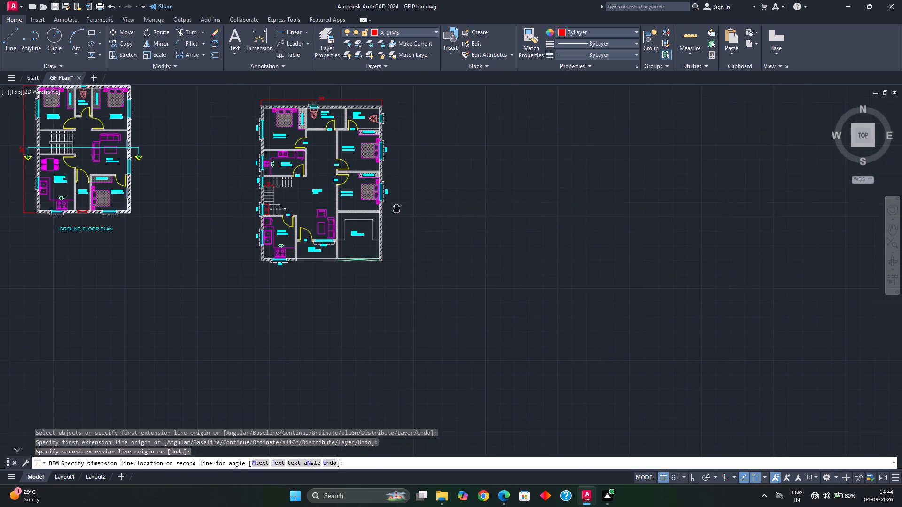
middle_drag(397, 211, 393, 237)
scroll(392, 222, up, 2)
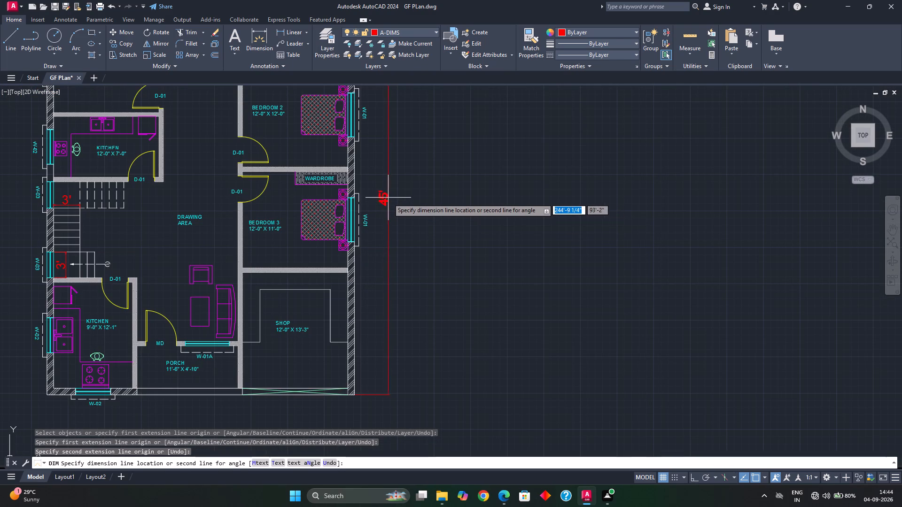
click(384, 184)
scroll(397, 185, down, 2)
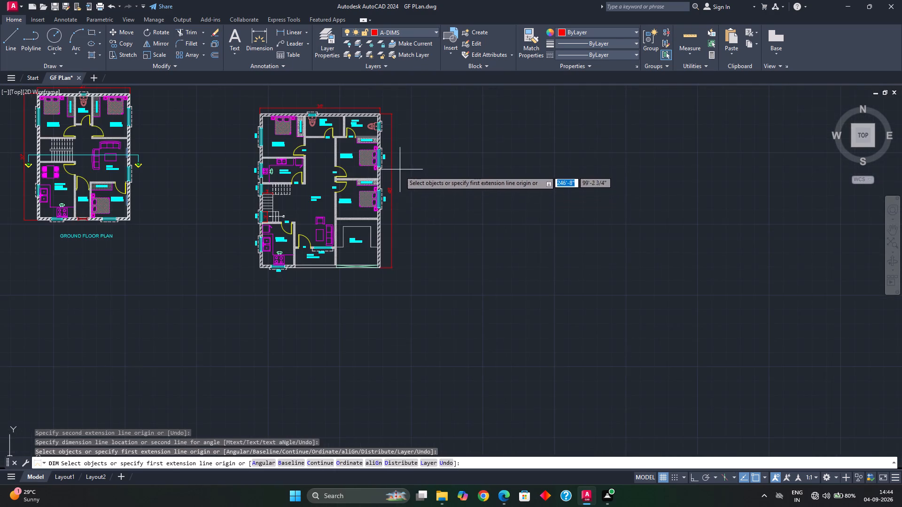
middle_drag(400, 185, 402, 208)
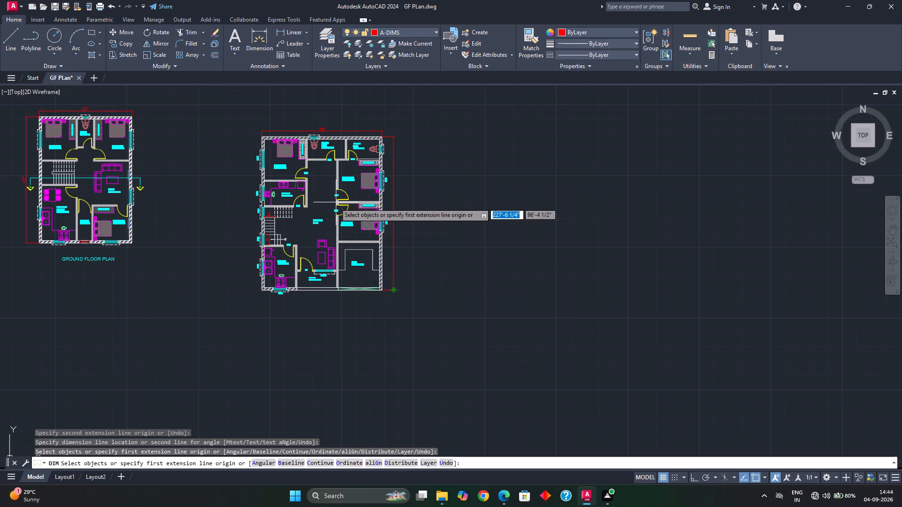
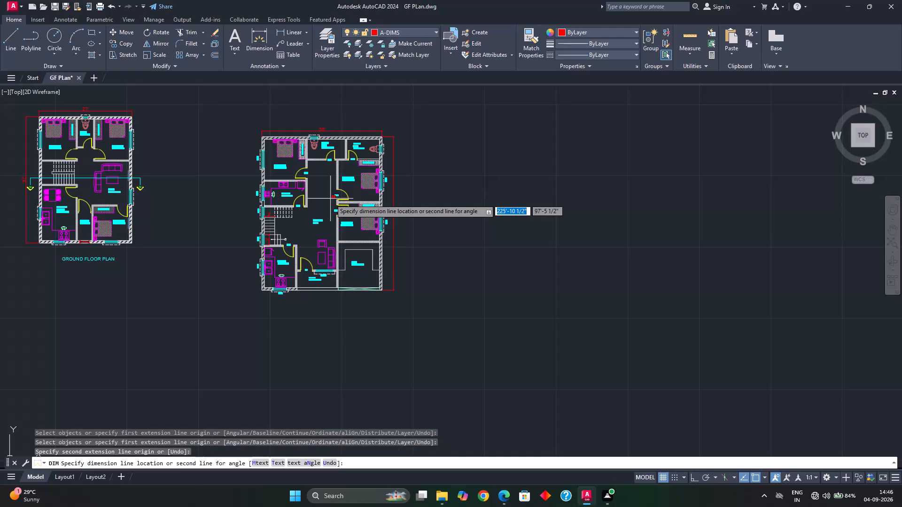
Open the drawing units settings to check the length type, precision and insertion scale.
text(UN)
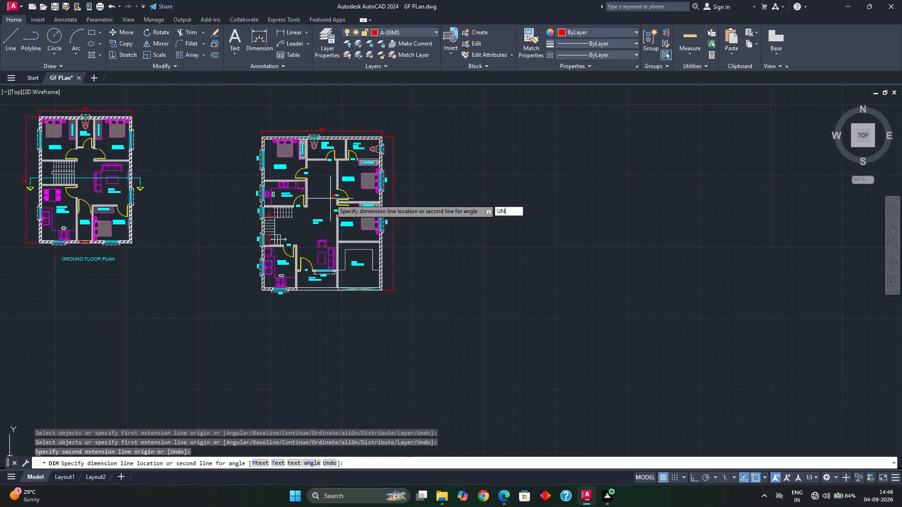
key(Escape)
key(Escape)
key(Escape)
key(Escape)
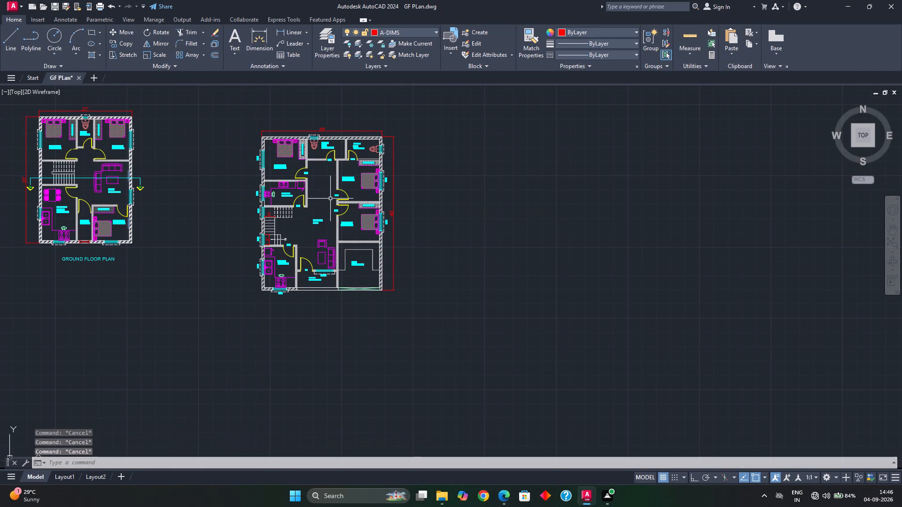
text(UN)
key(space)
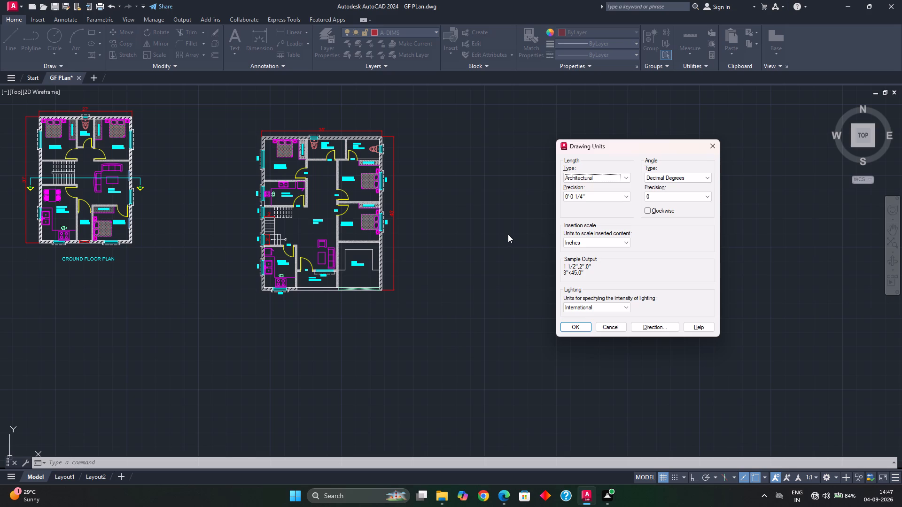
key(Escape)
Check how both floor plans appear on the Layout1 sheet, and return to model space.
click(61, 477)
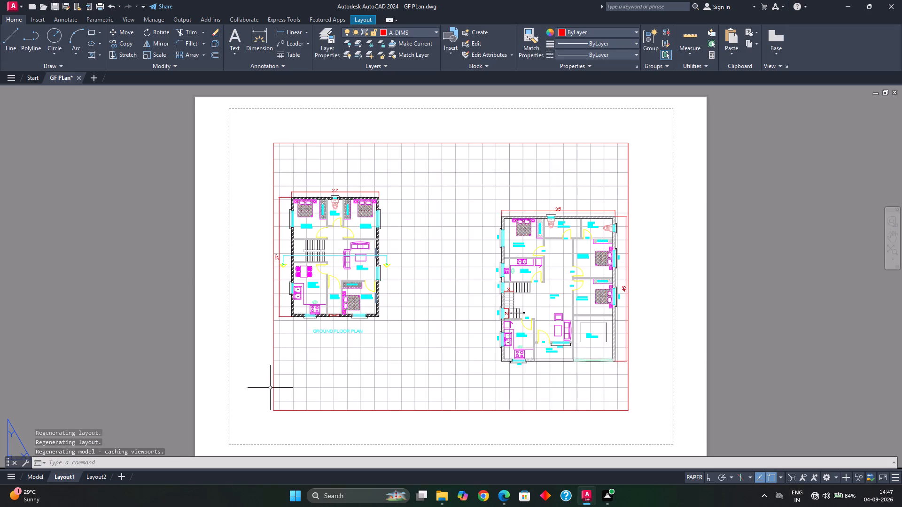
click(36, 474)
Erase the entire neighbouring ground floor plan, including its dimensions, section marks and GROUND FLOOR PLAN title.
middle_drag(153, 306, 247, 417)
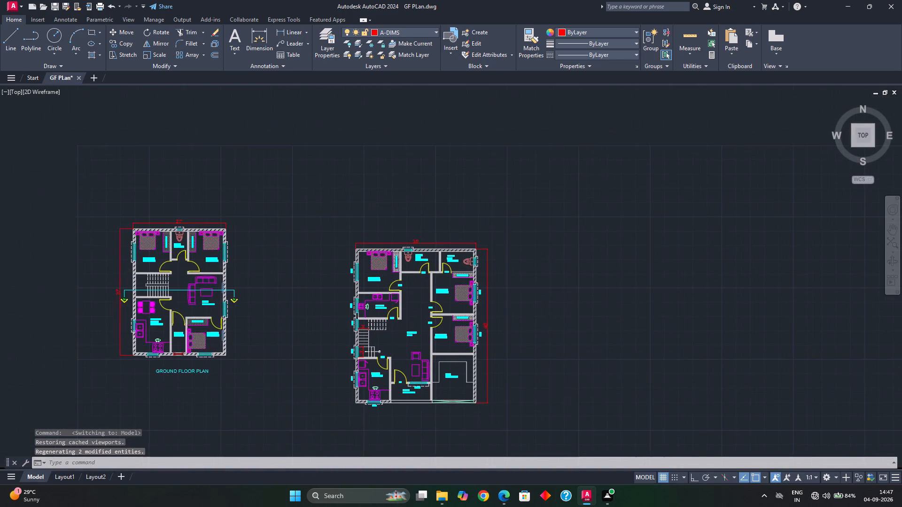
middle_drag(247, 417, 247, 418)
scroll(187, 358, up, 2)
middle_click(192, 362)
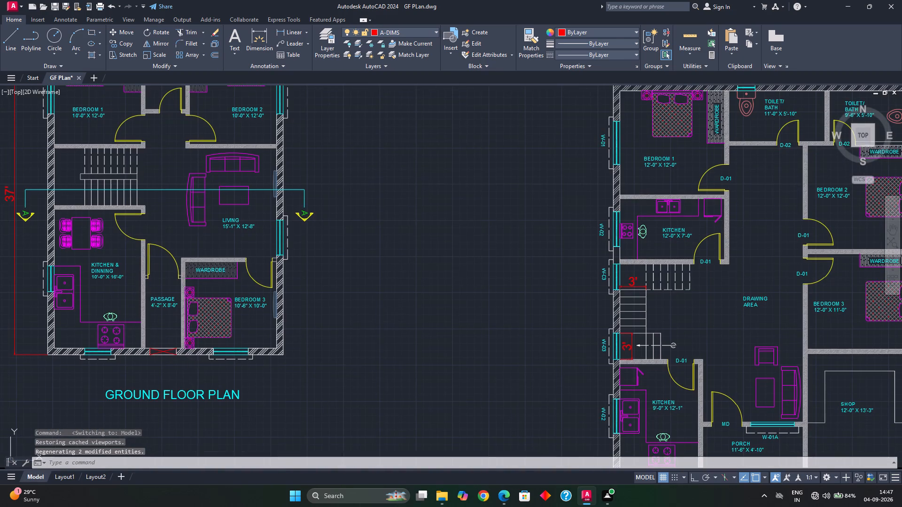
scroll(202, 373, down, 2)
scroll(484, 361, up, 1)
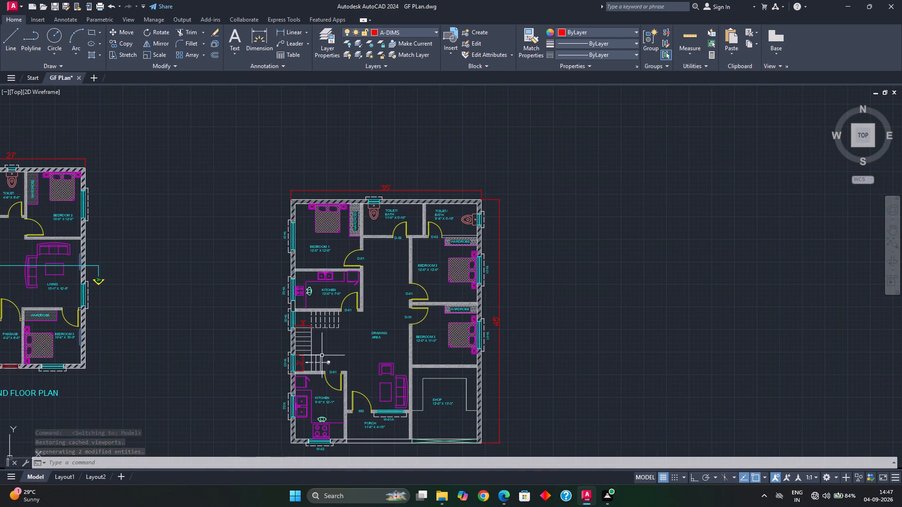
scroll(322, 356, down, 1)
middle_drag(292, 323, 404, 317)
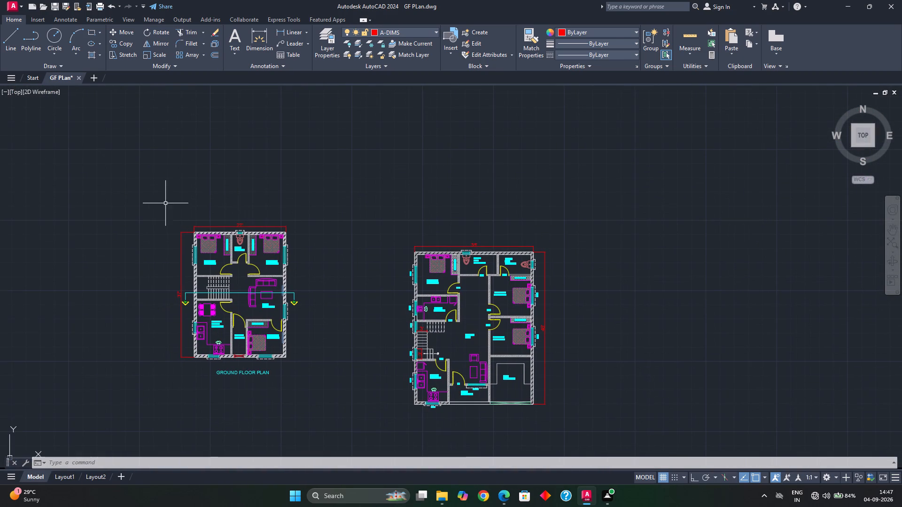
click(142, 206)
click(314, 391)
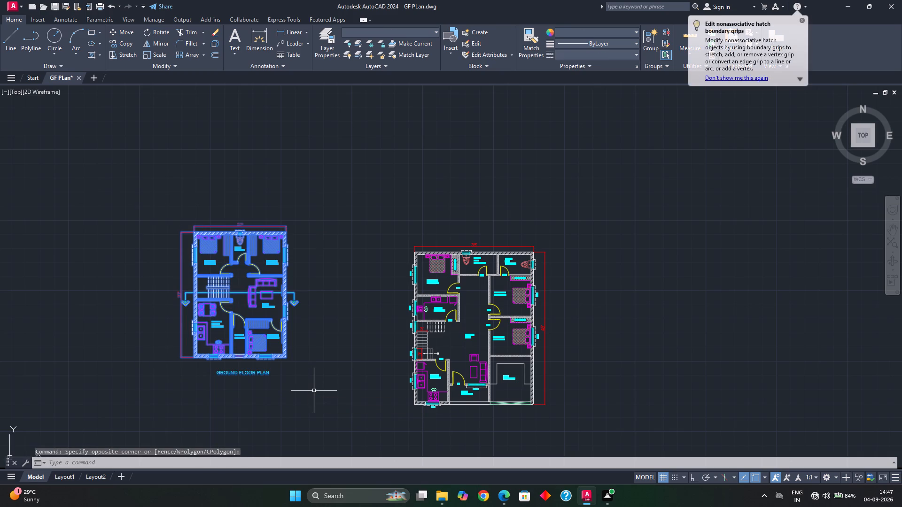
key(Delete)
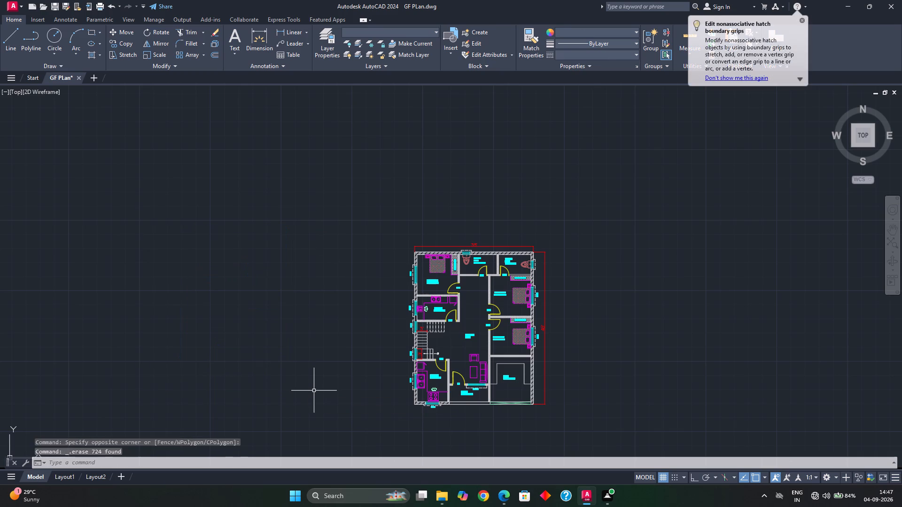
Review the remaining floor plan with its room labels, tags and overall dimensions.
middle_drag(385, 331, 287, 237)
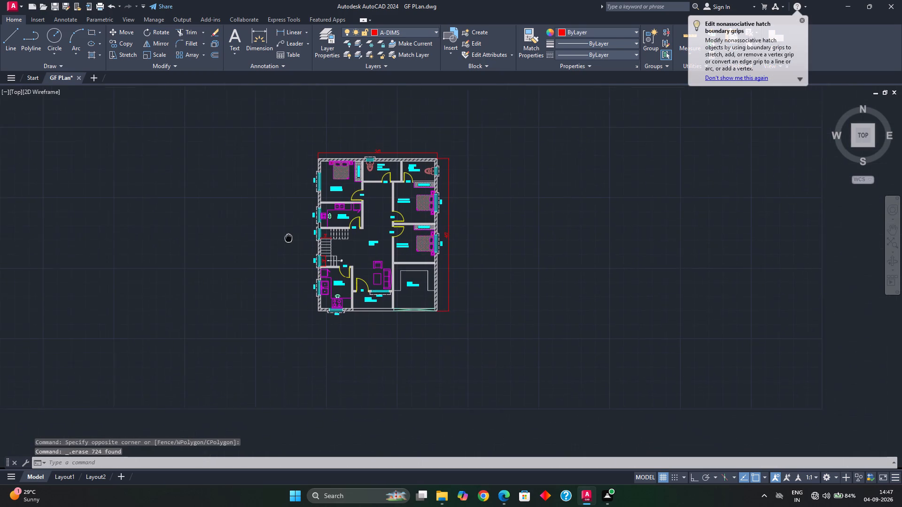
middle_drag(287, 237, 289, 241)
scroll(294, 240, up, 1)
middle_drag(332, 231, 283, 258)
middle_drag(301, 263, 290, 249)
middle_drag(320, 265, 318, 266)
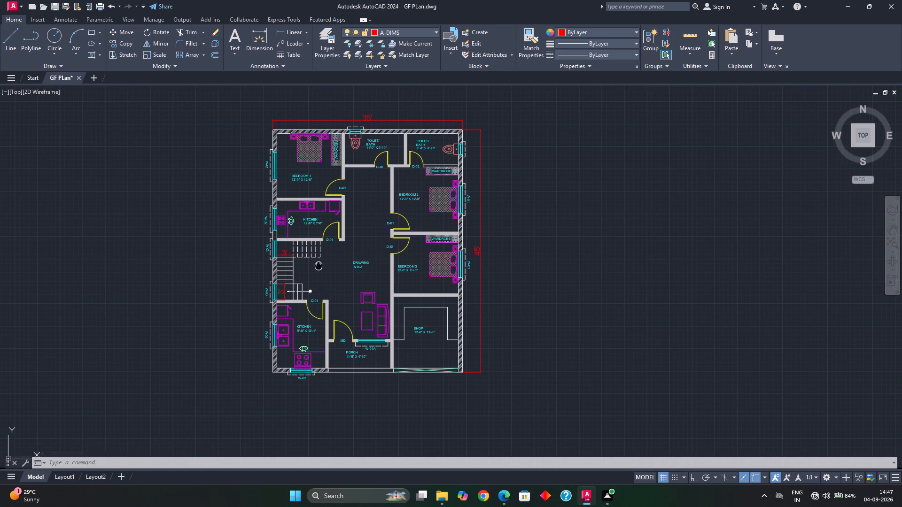
middle_drag(318, 266, 297, 276)
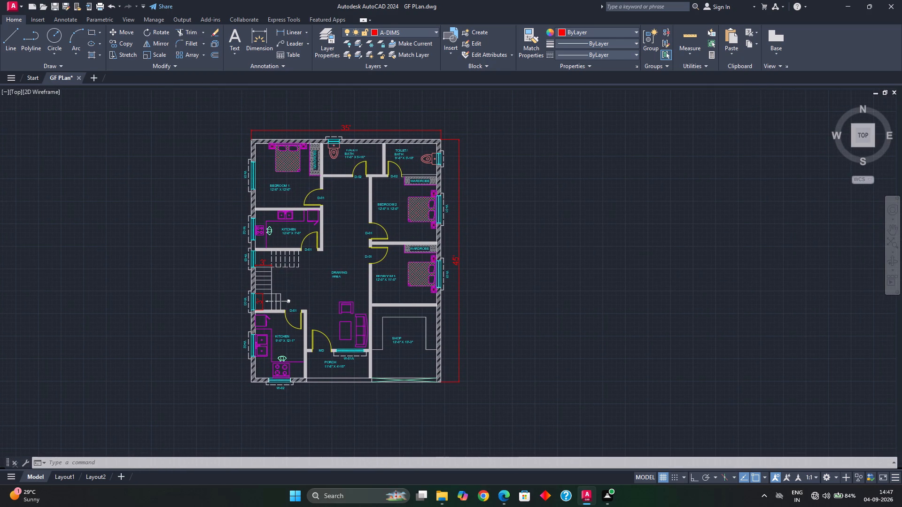
scroll(297, 276, up, 1)
scroll(297, 276, down, 1)
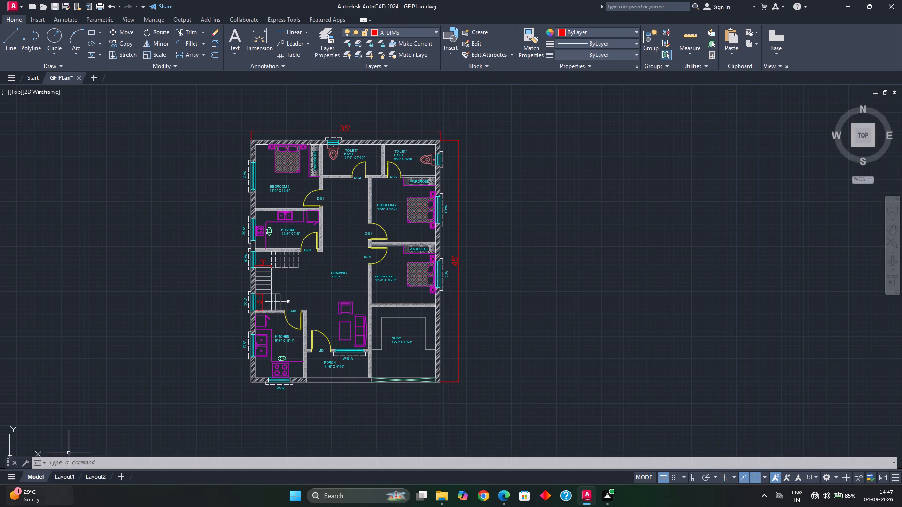
Switch to the Layout1 sheet.
click(66, 475)
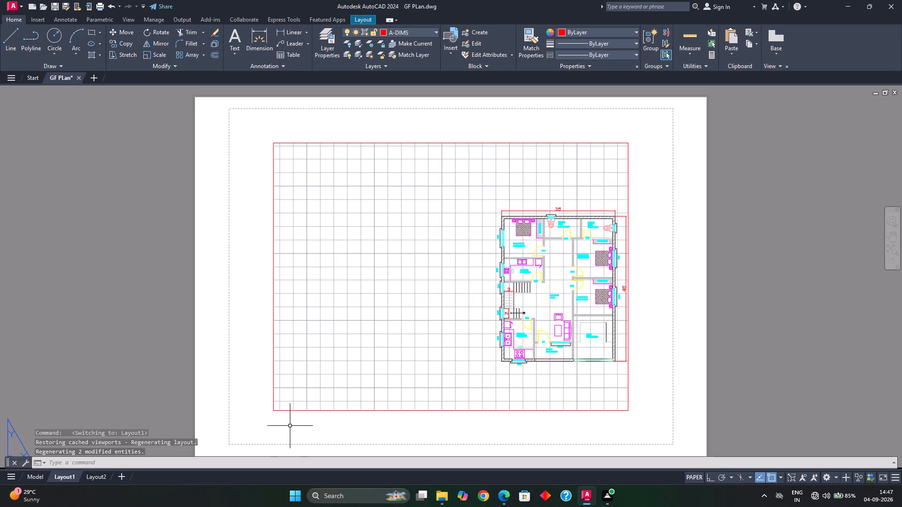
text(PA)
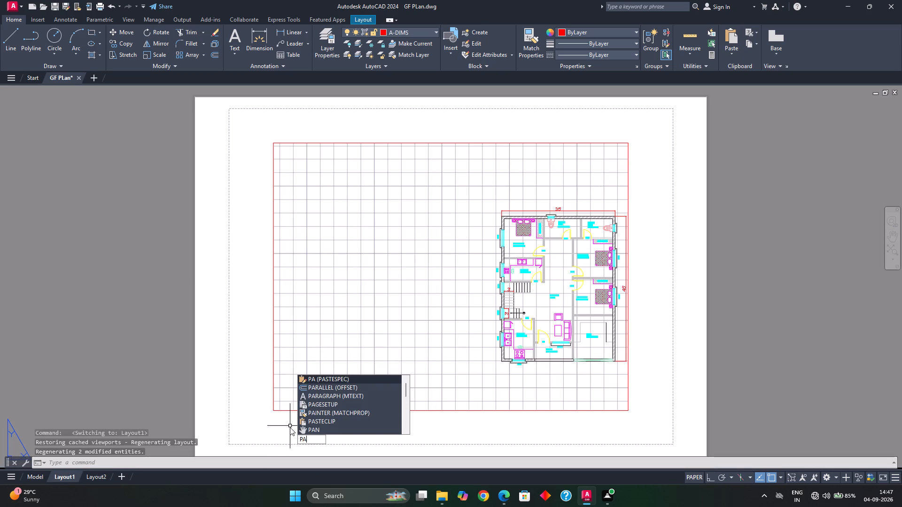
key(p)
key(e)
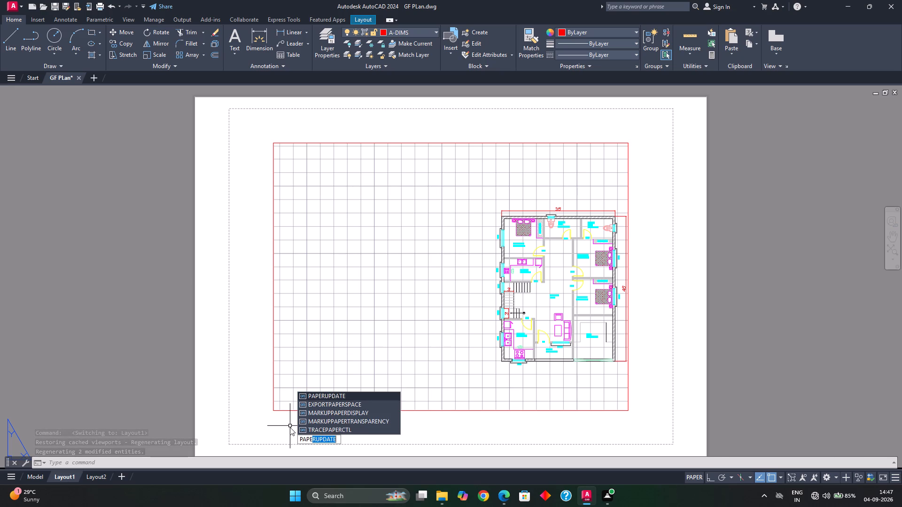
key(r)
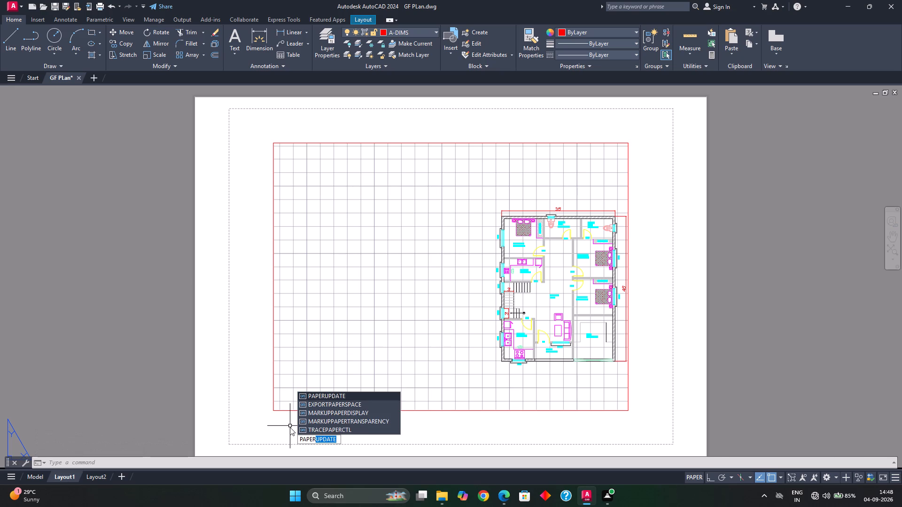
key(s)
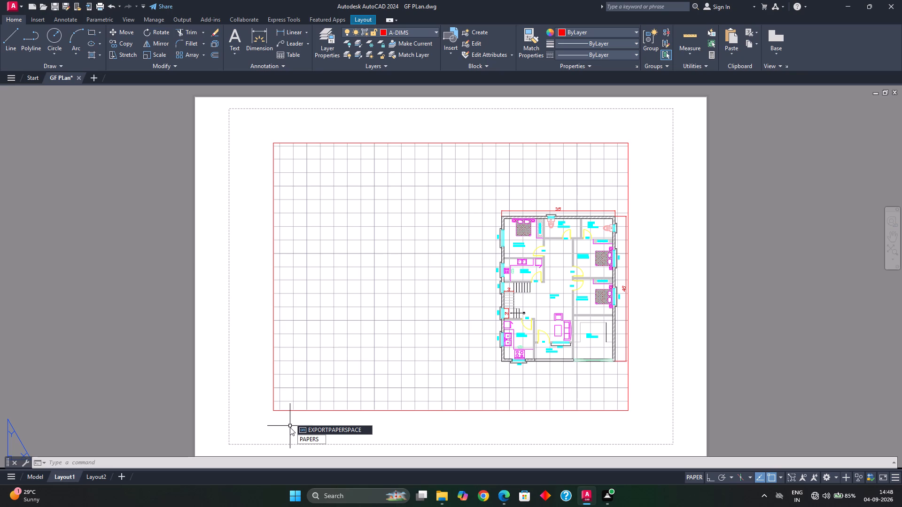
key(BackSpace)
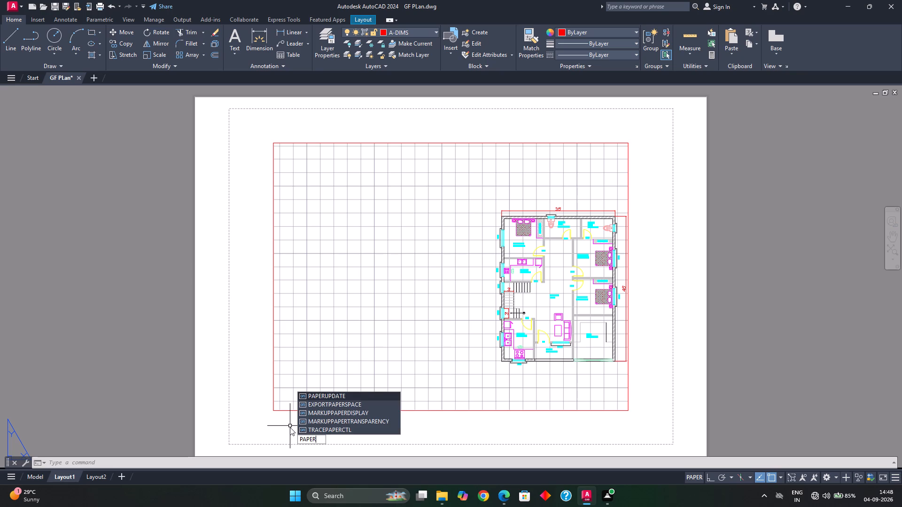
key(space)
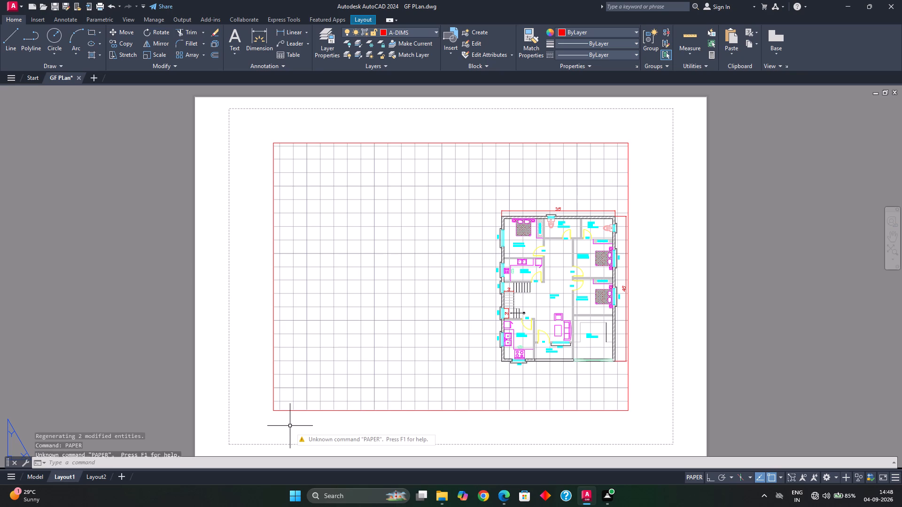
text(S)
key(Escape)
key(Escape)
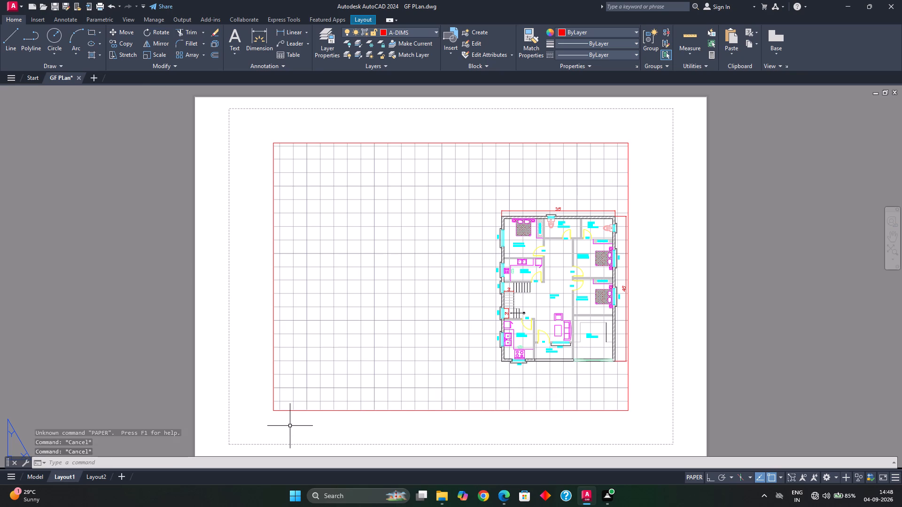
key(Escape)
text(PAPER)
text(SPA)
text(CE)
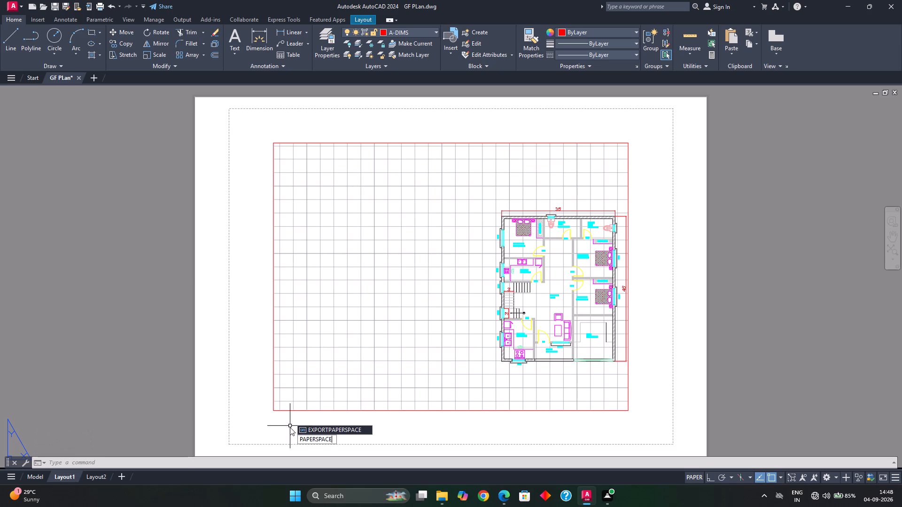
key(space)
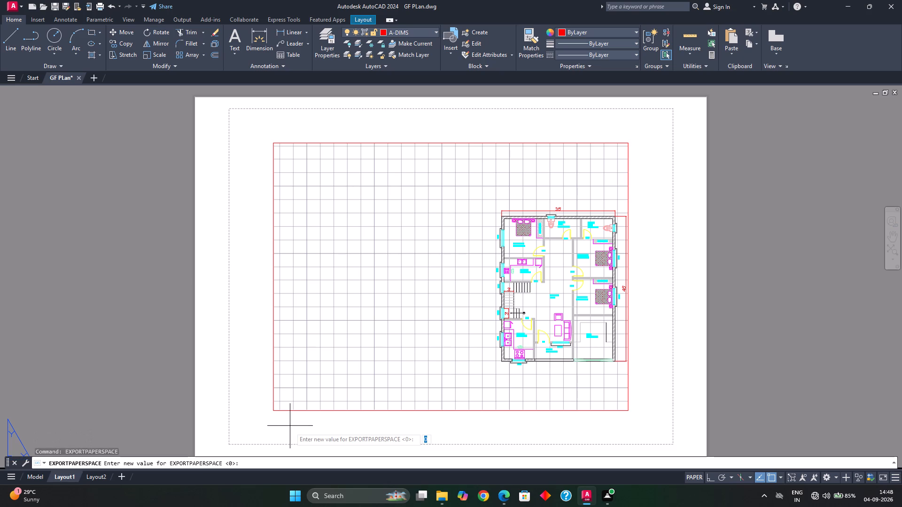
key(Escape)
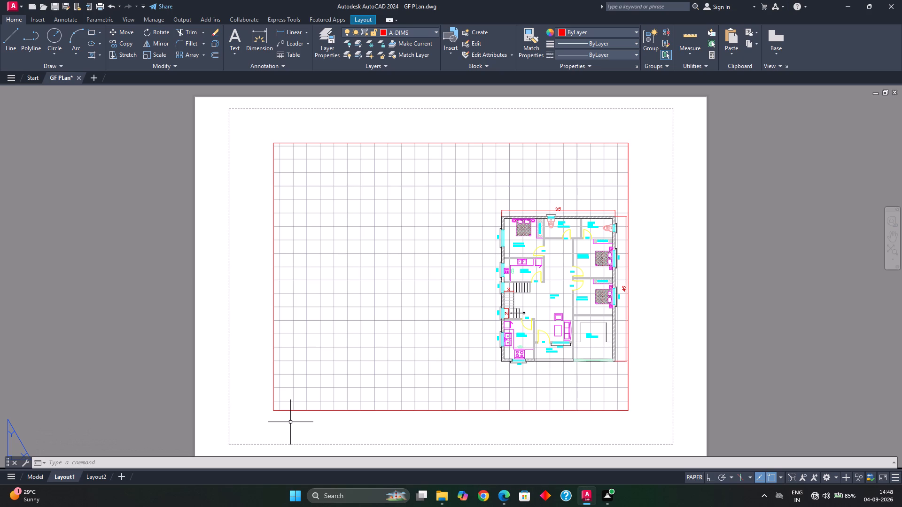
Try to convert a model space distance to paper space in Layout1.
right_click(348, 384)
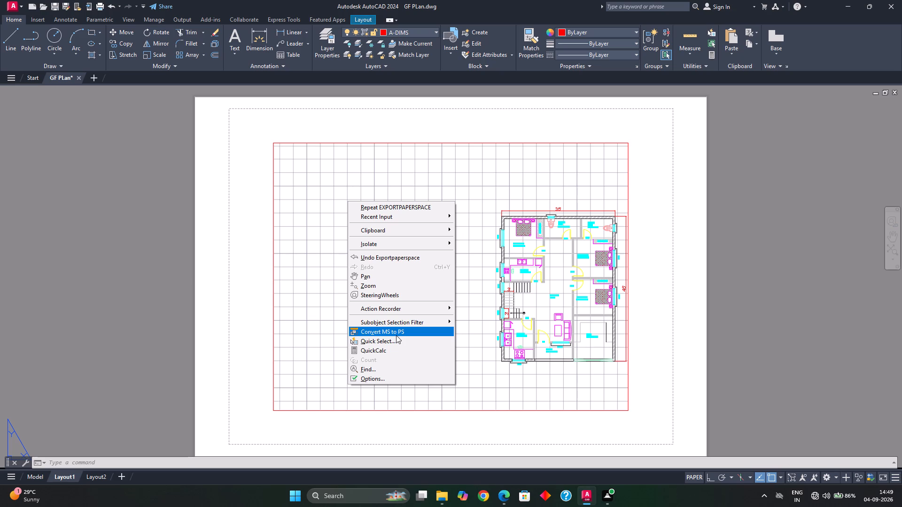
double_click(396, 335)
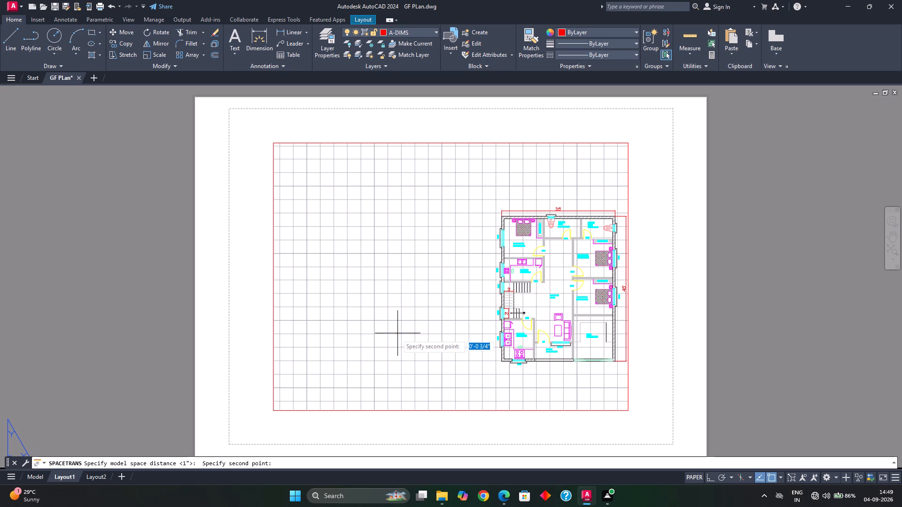
Activate model space inside the Layout1 viewport.
double_click(397, 335)
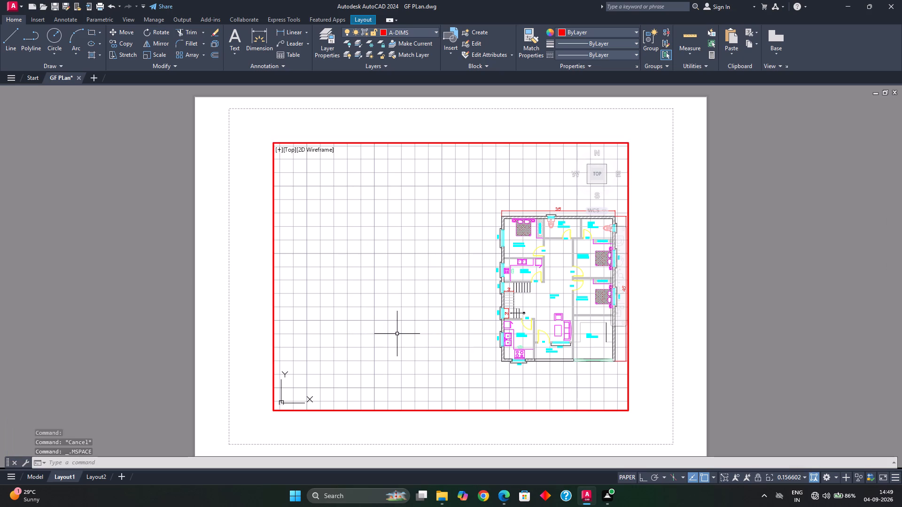
click(397, 335)
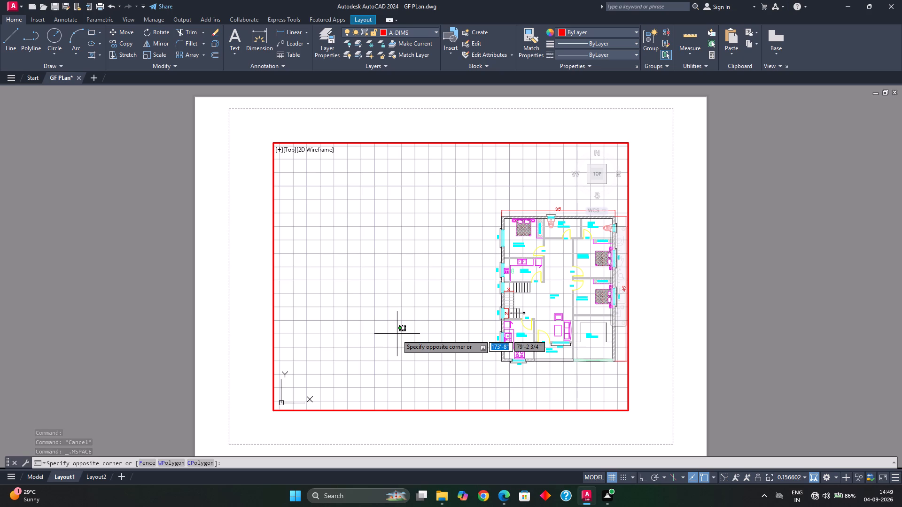
key(Escape)
key(Escape)
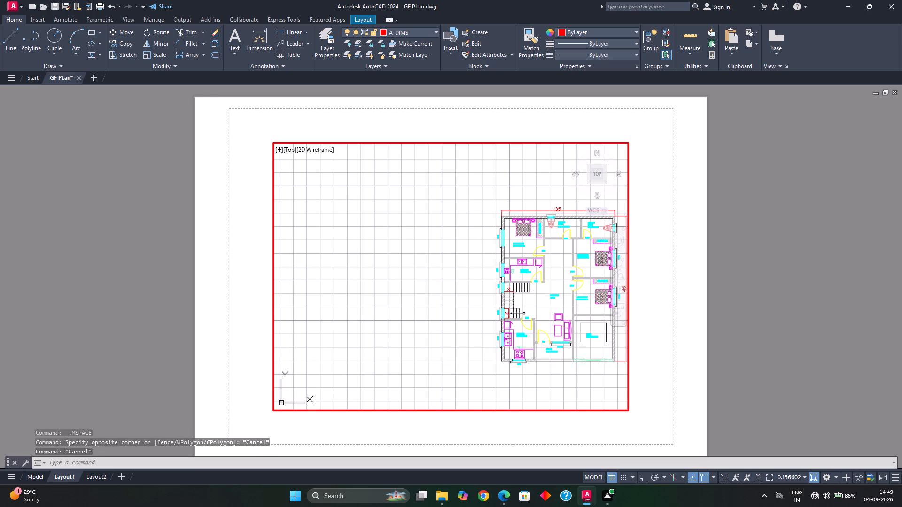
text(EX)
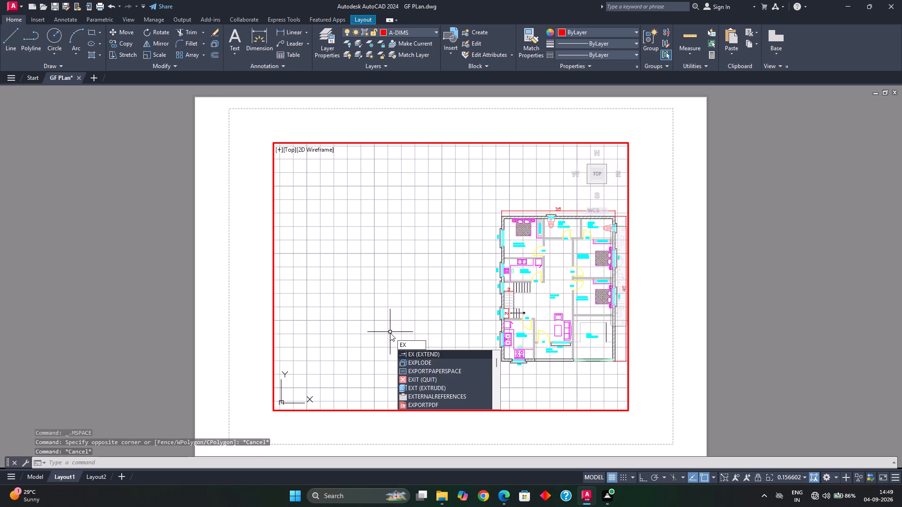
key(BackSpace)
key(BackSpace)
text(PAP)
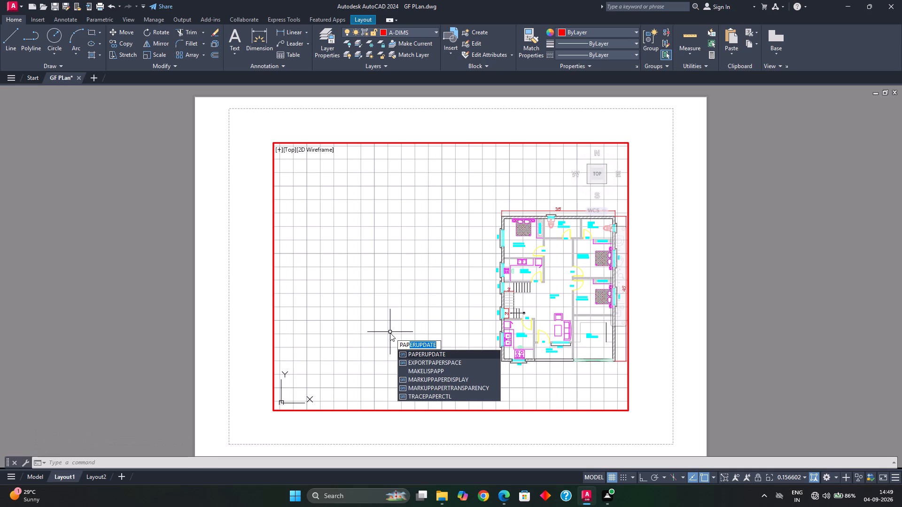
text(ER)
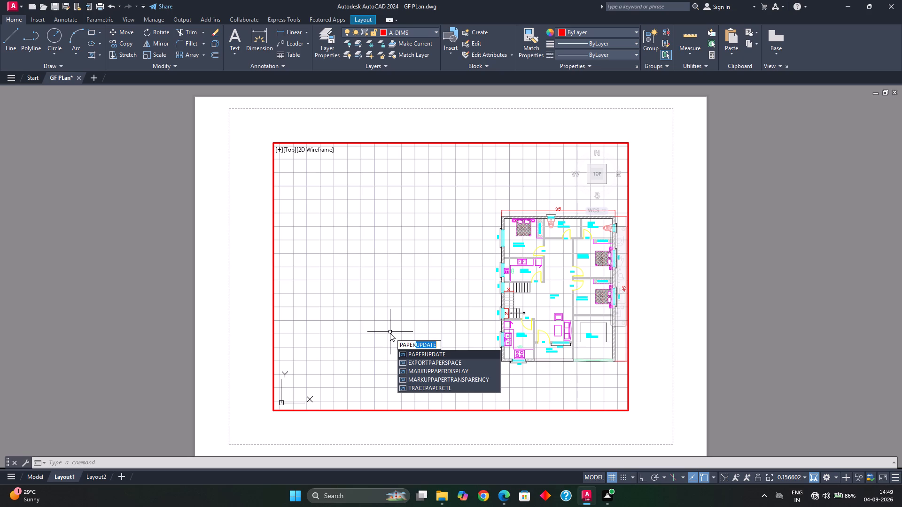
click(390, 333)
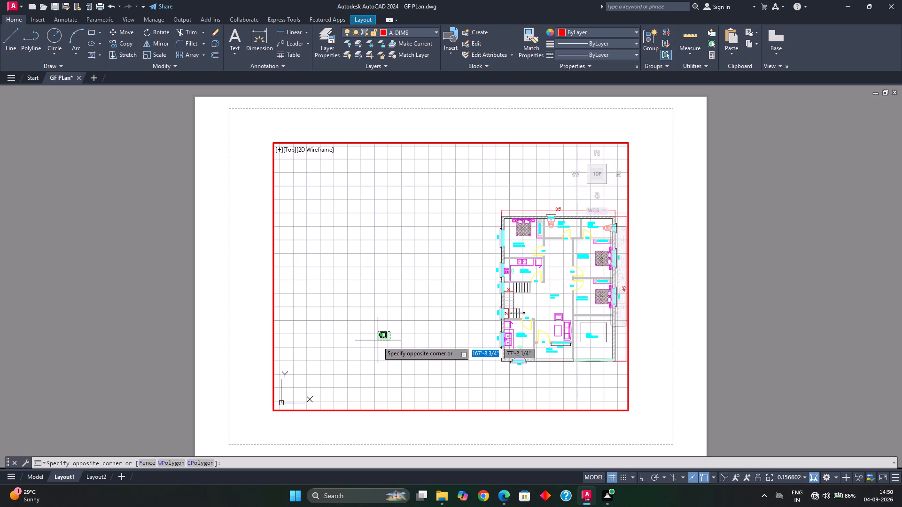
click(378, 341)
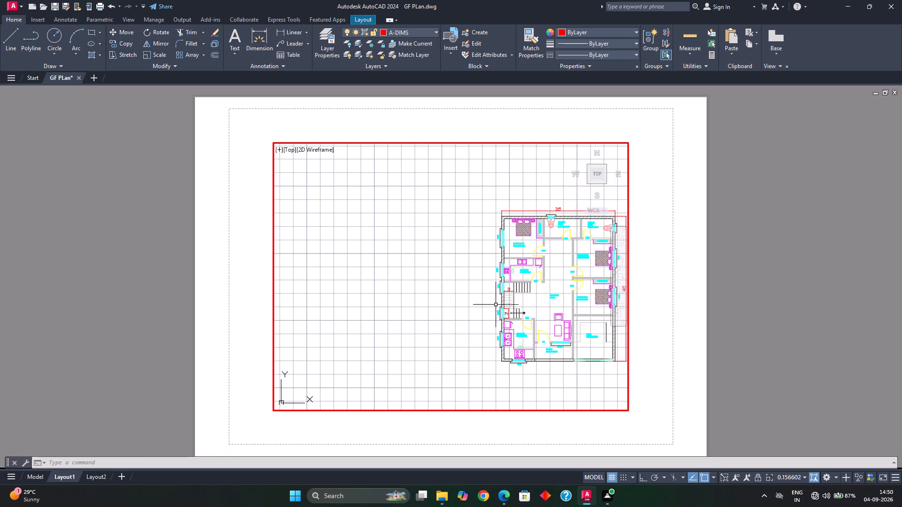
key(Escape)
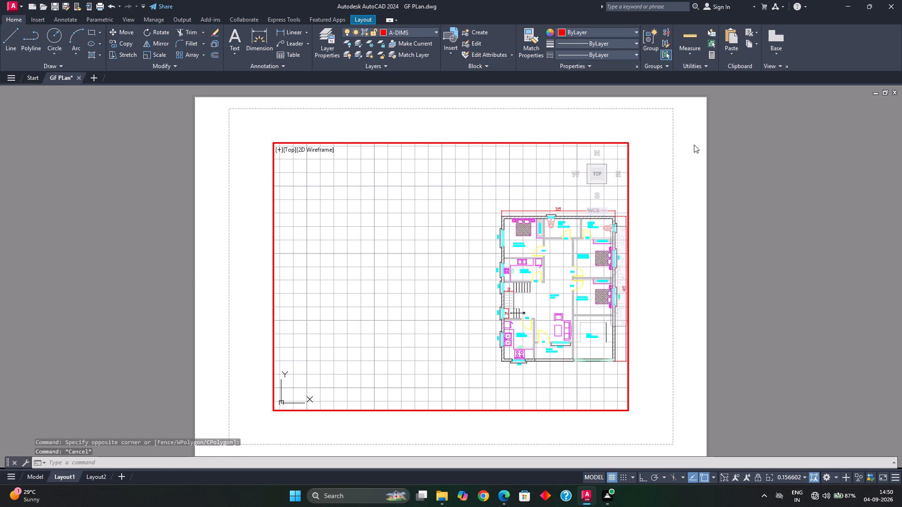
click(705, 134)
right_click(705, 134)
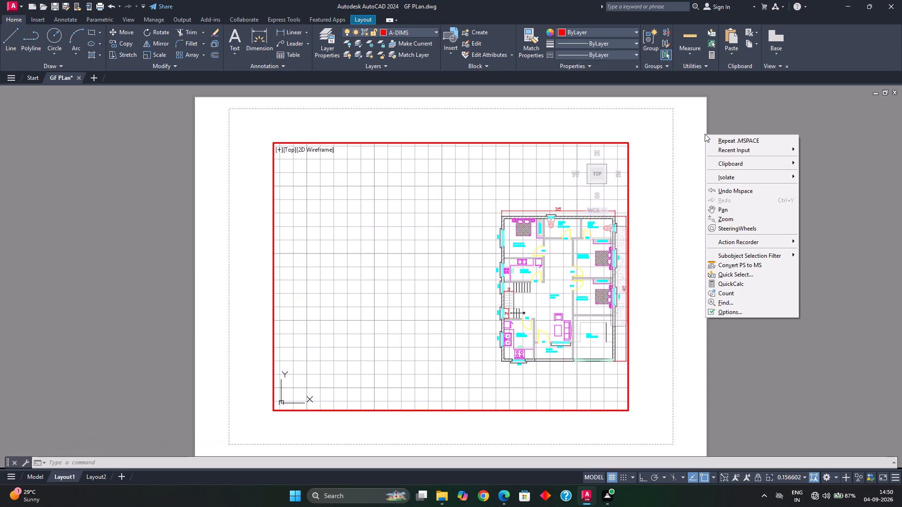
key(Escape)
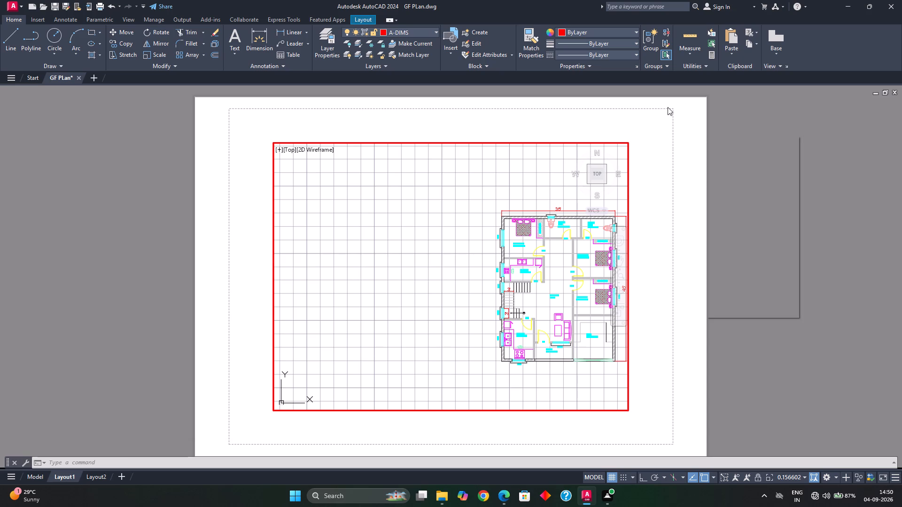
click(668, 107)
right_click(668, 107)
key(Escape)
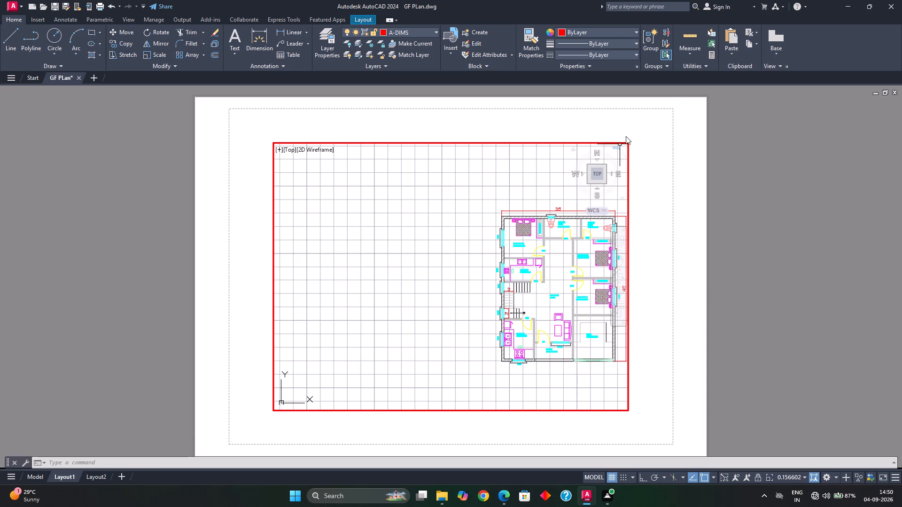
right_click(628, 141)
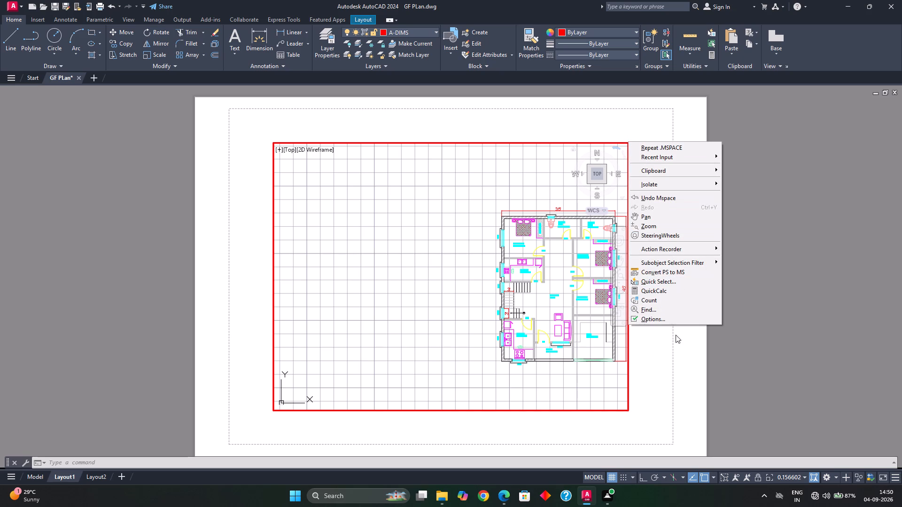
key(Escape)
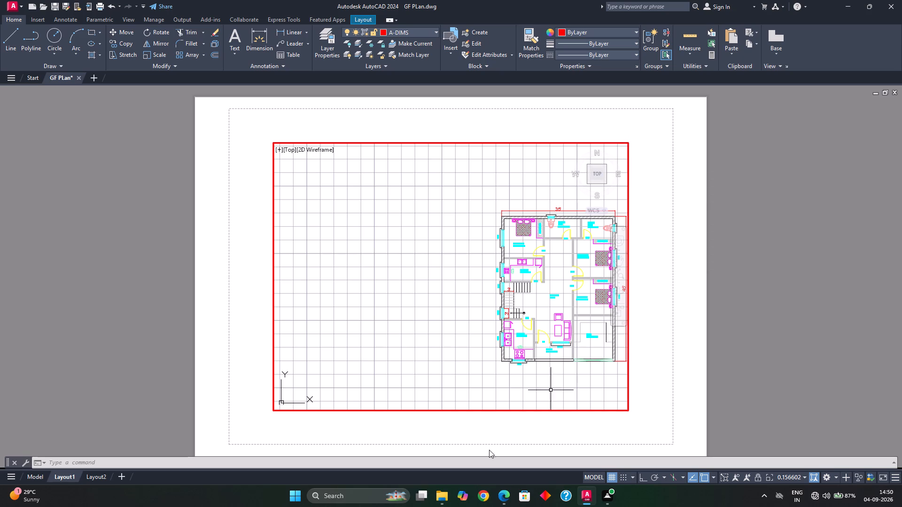
Reframe the floor plan inside the Layout1 viewport so it sits near the middle and nearly fills the viewport's height.
scroll(358, 409, down, 2)
scroll(425, 359, down, 1)
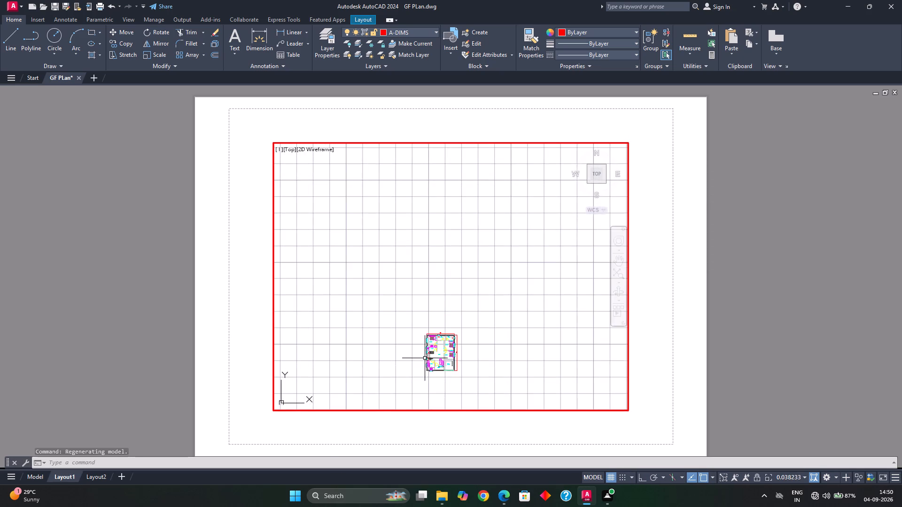
scroll(425, 359, down, 1)
scroll(435, 353, up, 3)
middle_drag(435, 353, 437, 263)
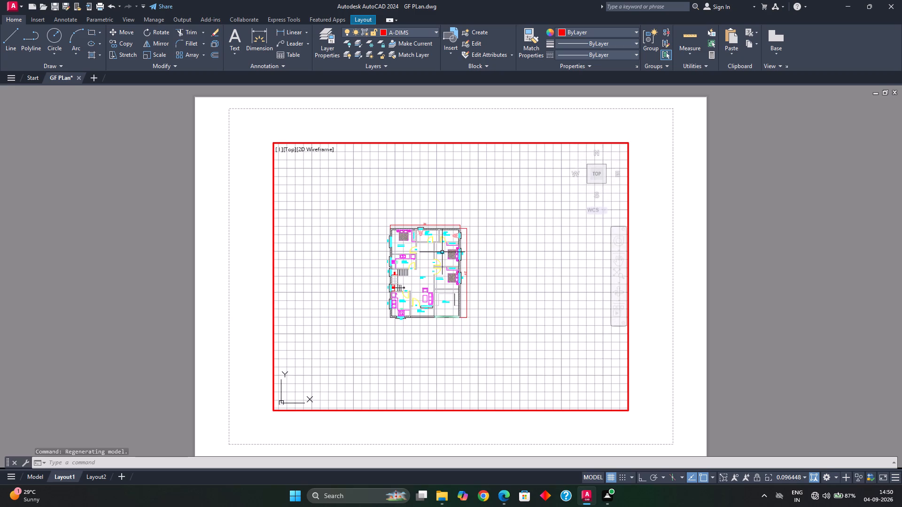
scroll(442, 253, up, 1)
middle_drag(442, 253, 493, 223)
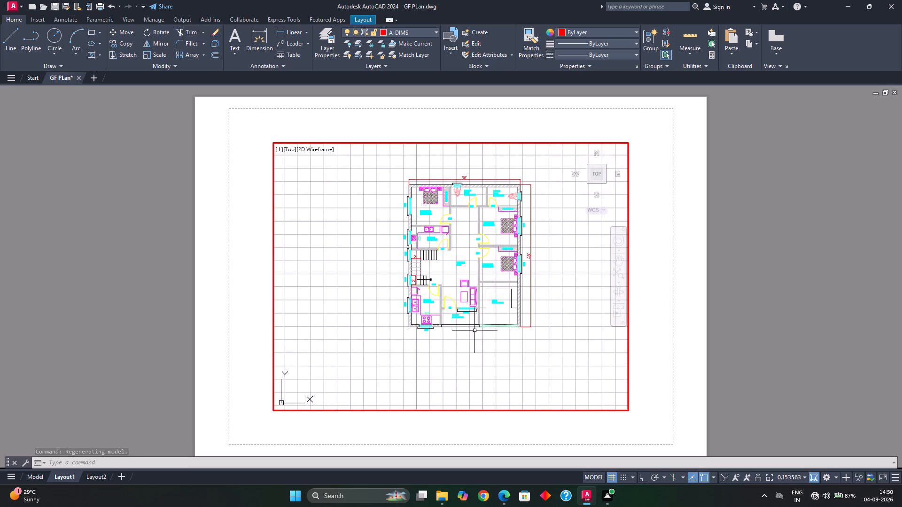
scroll(474, 323, up, 1)
middle_drag(474, 324, 474, 390)
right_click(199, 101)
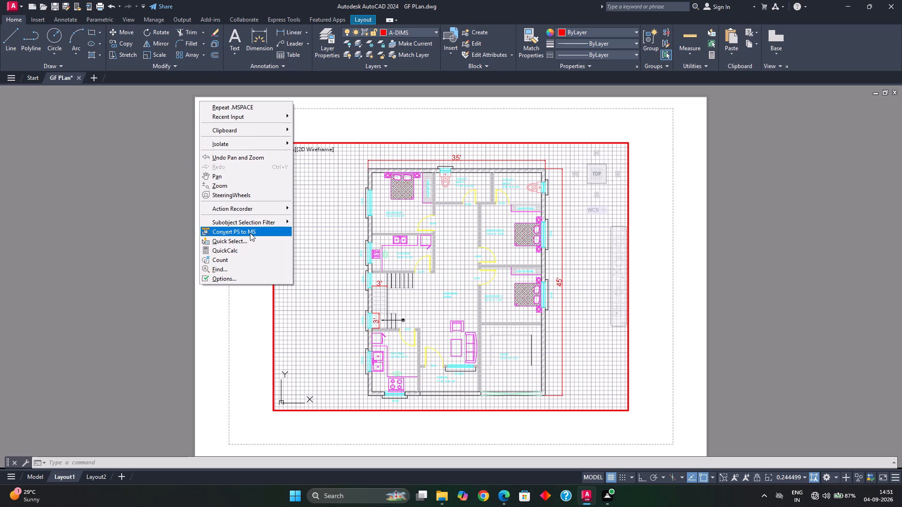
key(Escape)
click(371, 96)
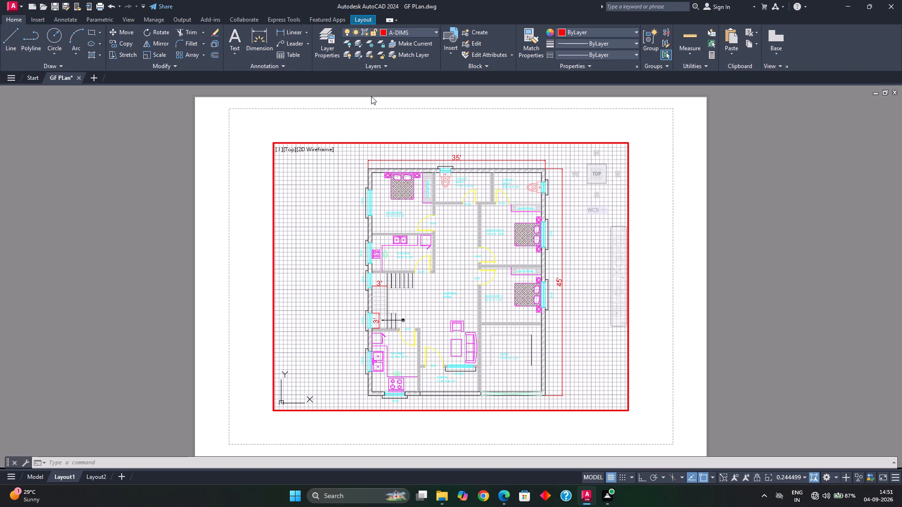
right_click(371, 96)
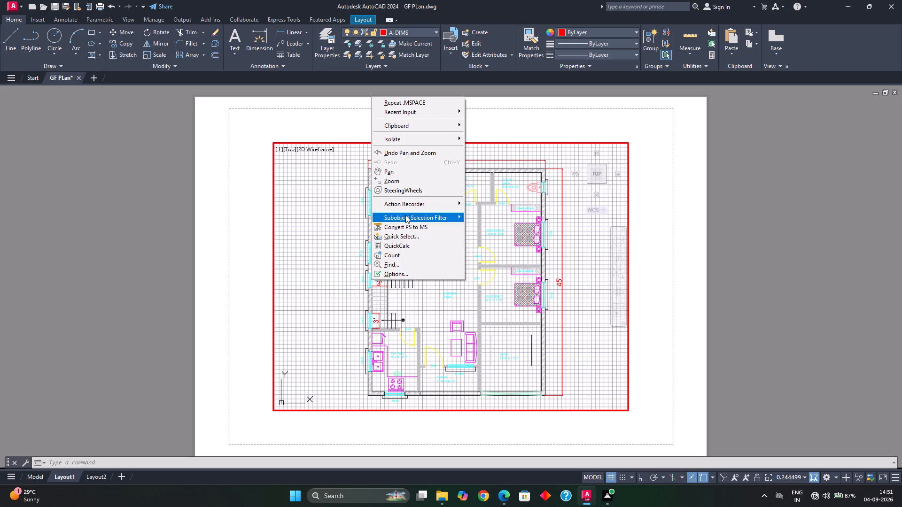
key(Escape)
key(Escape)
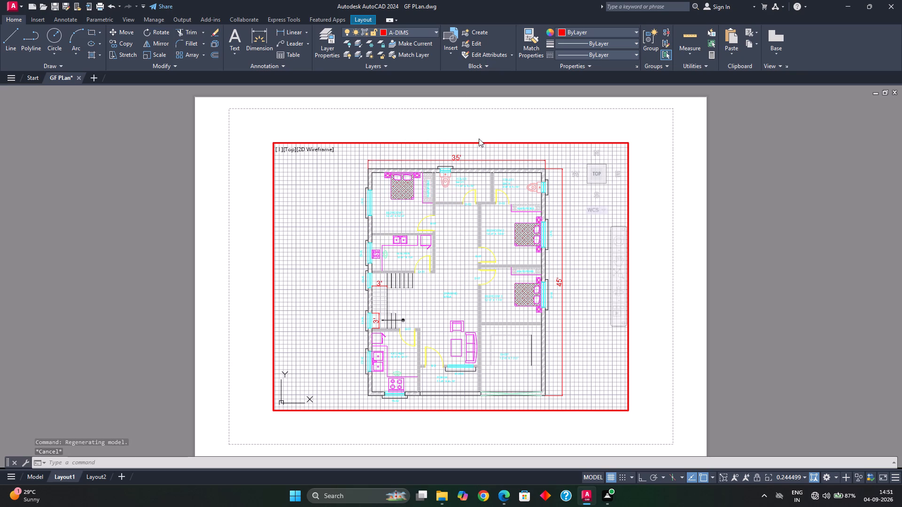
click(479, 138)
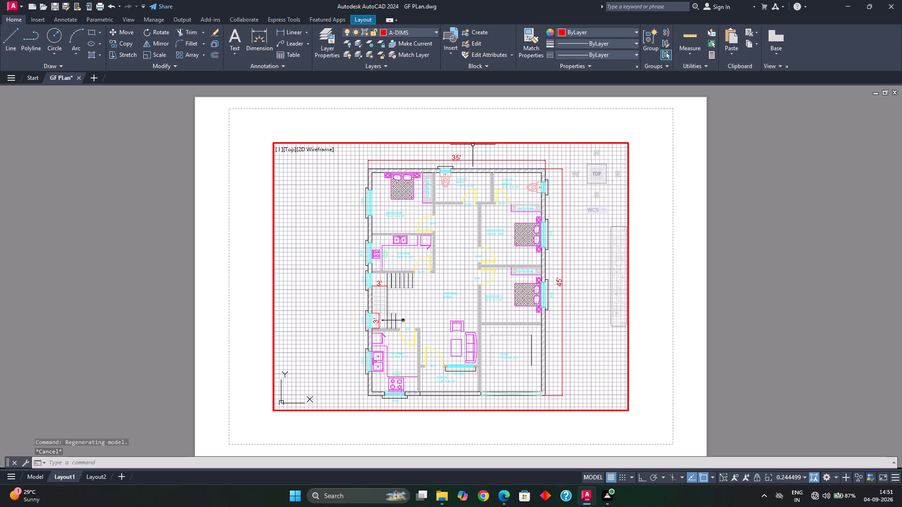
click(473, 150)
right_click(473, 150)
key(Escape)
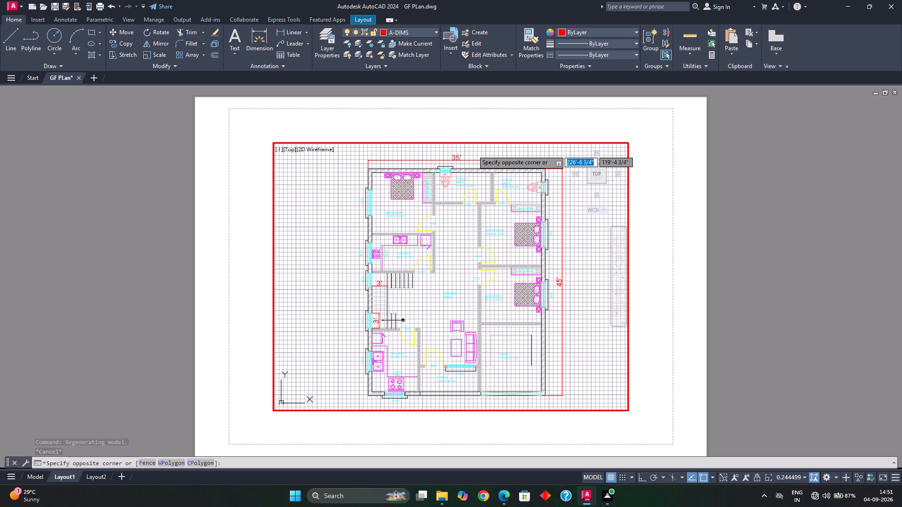
Look through the Options settings for files, display, user preferences, drafting and selection, without changing any.
right_click(470, 155)
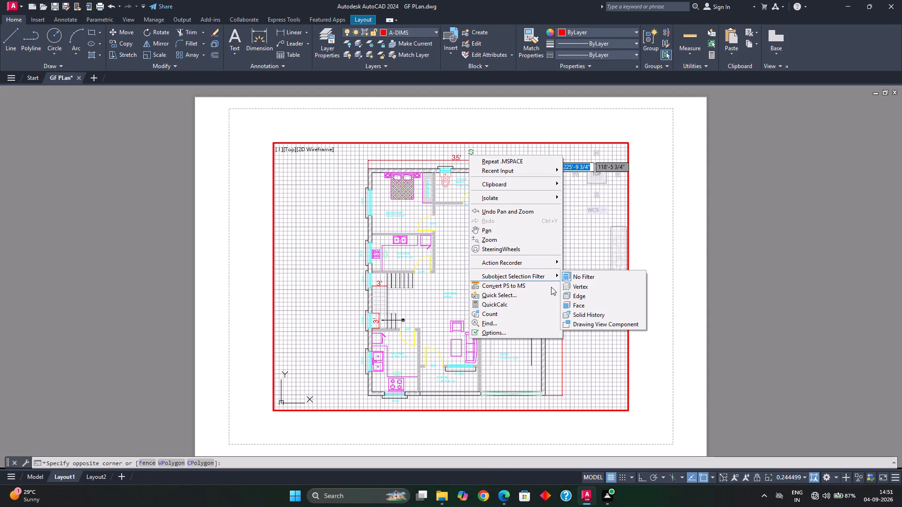
click(501, 334)
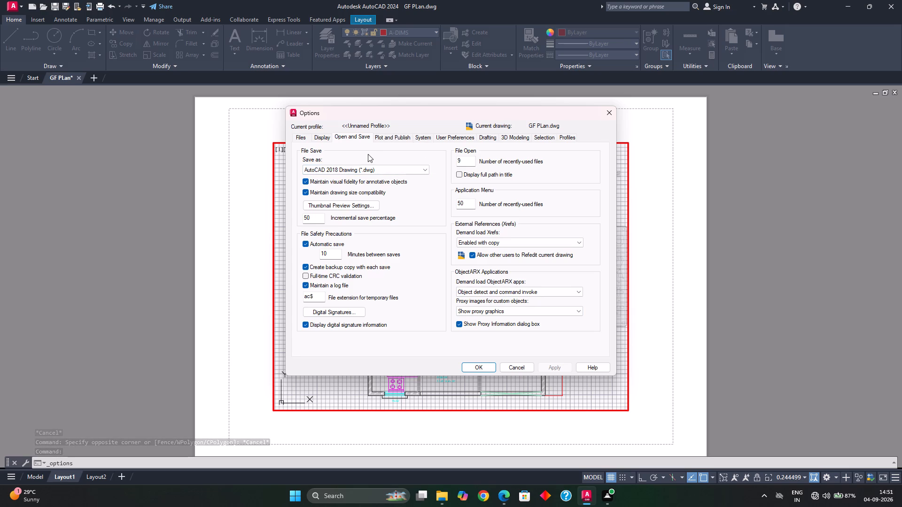
click(329, 138)
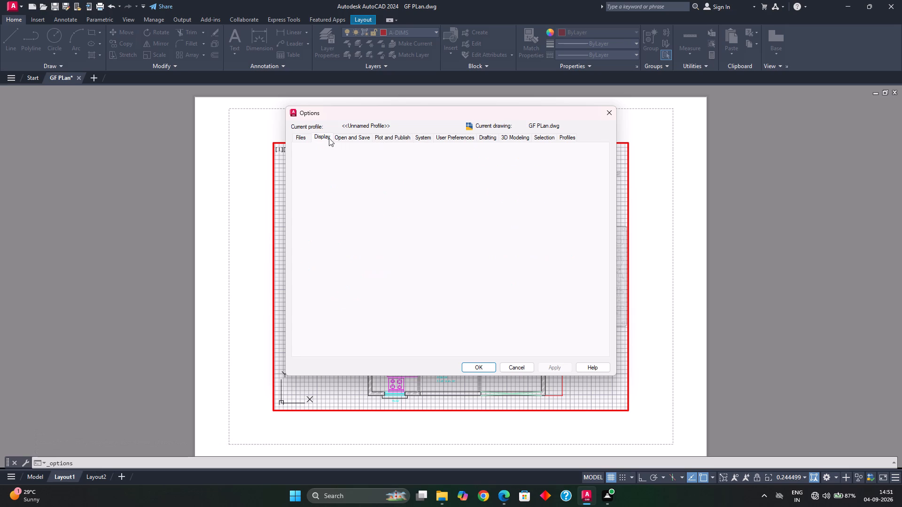
click(295, 136)
click(458, 140)
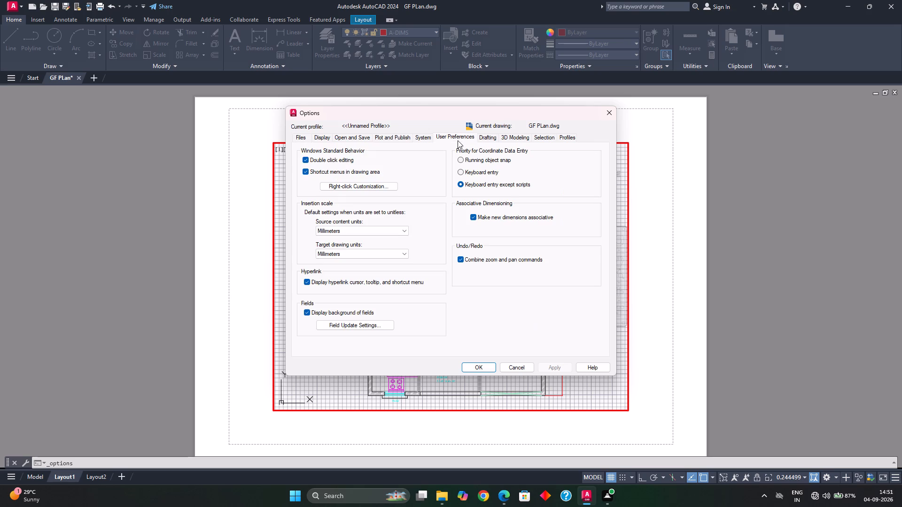
click(484, 141)
click(545, 140)
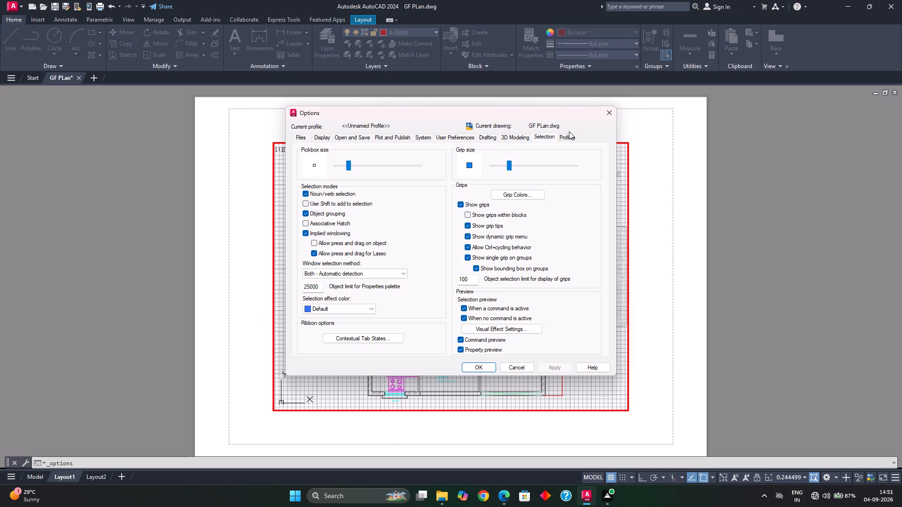
click(613, 110)
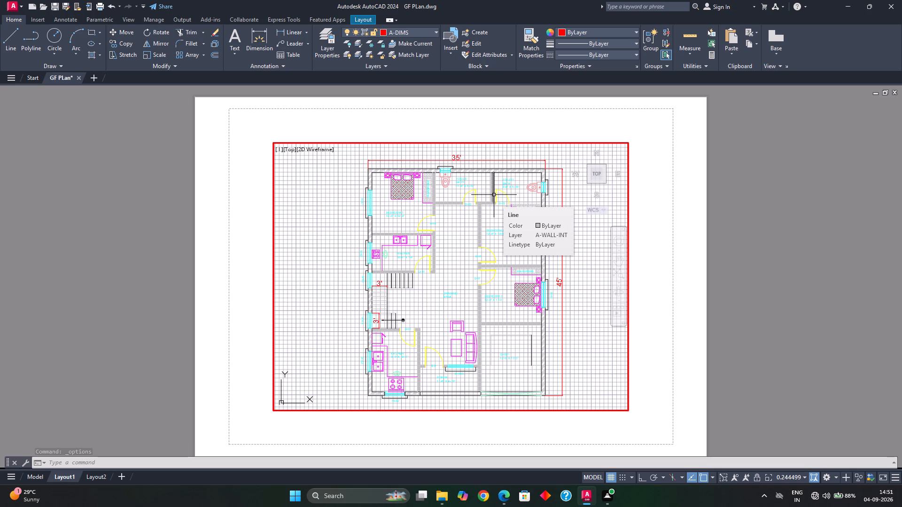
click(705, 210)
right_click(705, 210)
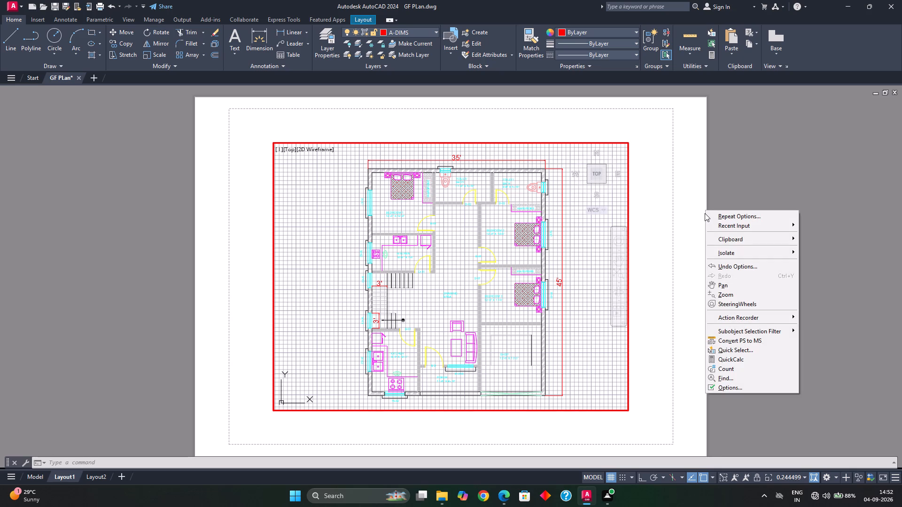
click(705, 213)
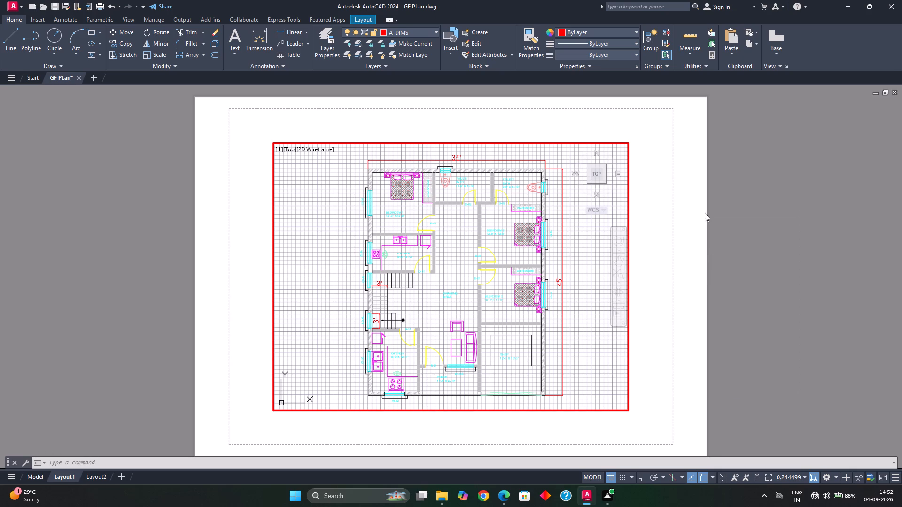
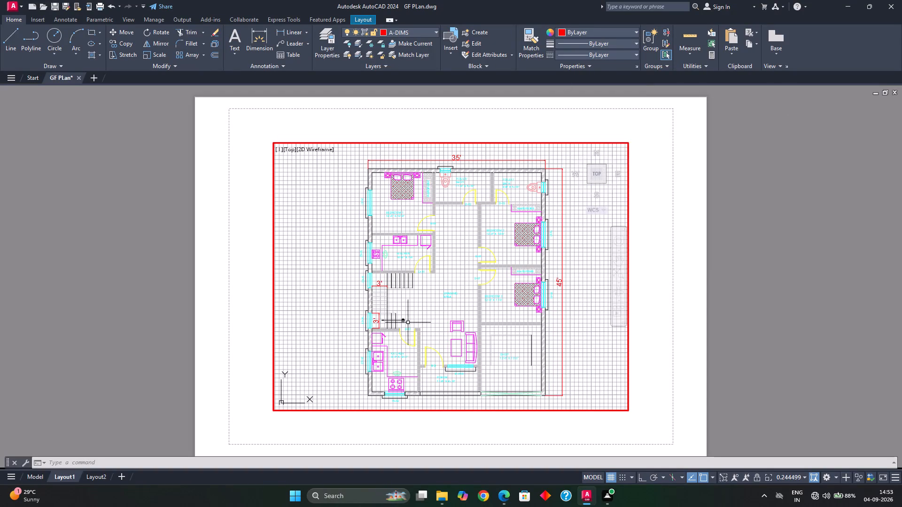
Open the Layout1 page setup for modification through the Page Setup Manager.
scroll(403, 325, up, 3)
scroll(400, 322, down, 1)
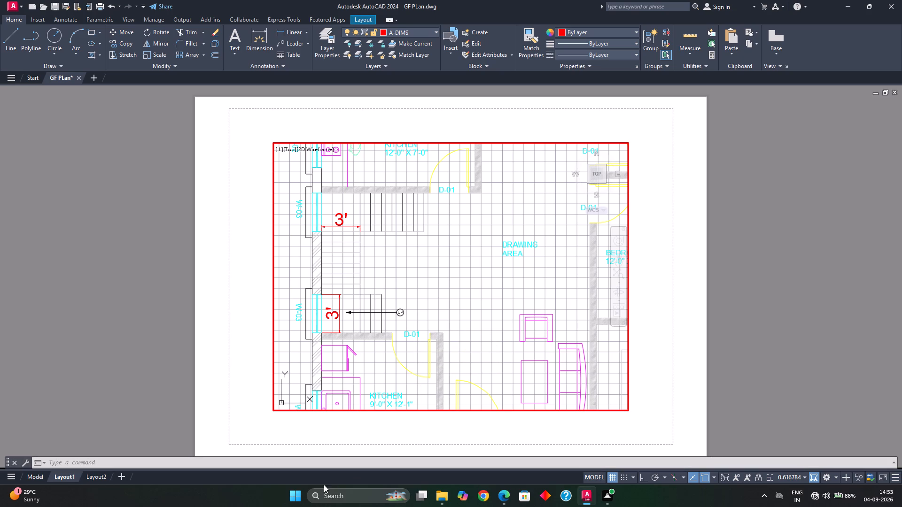
text(PA)
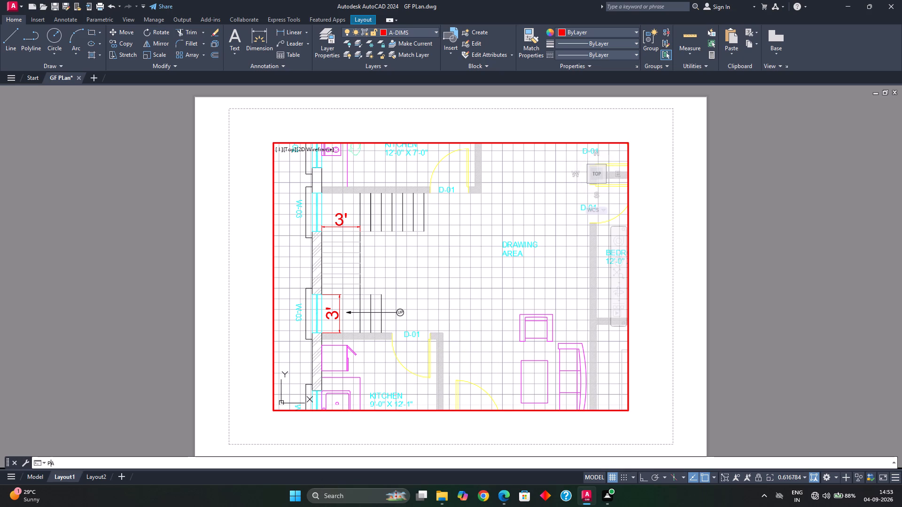
text(GE)
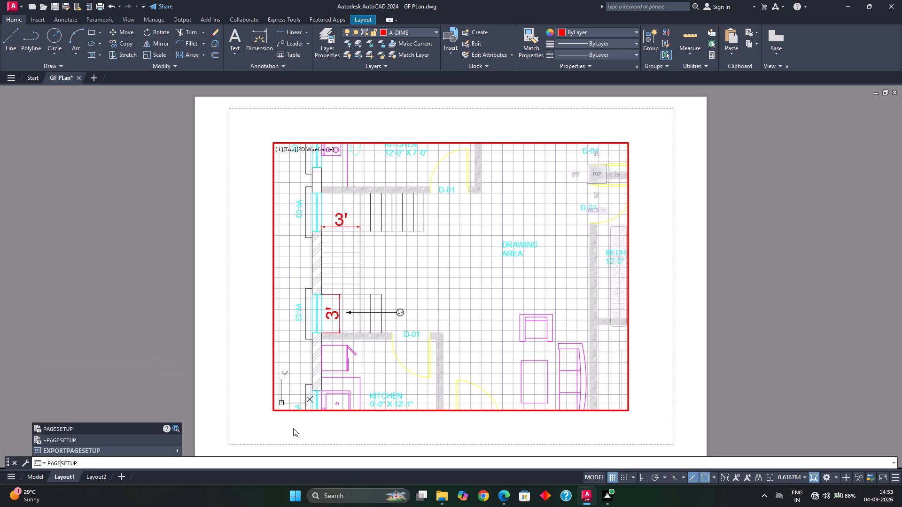
click(55, 426)
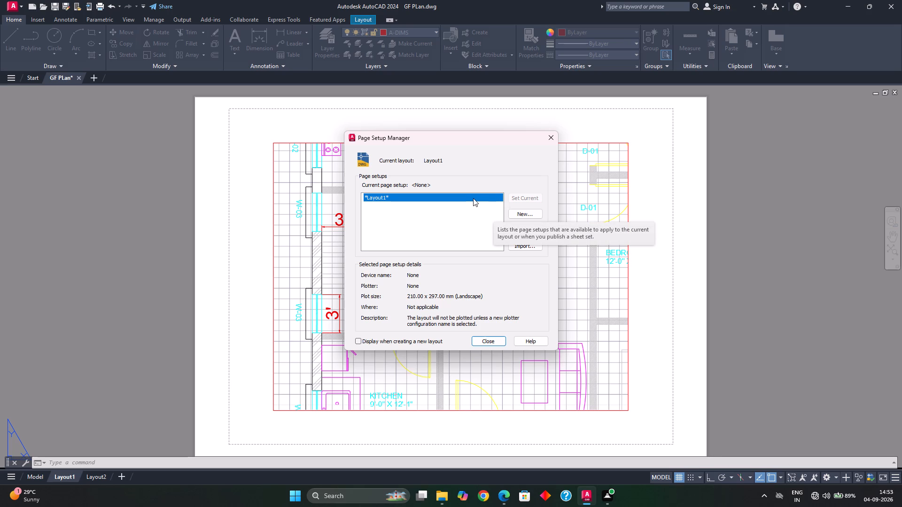
click(476, 198)
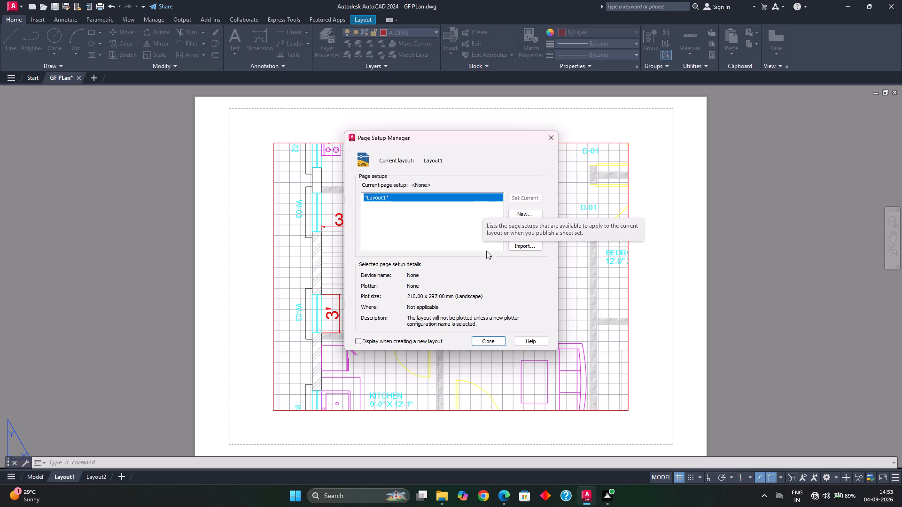
click(397, 161)
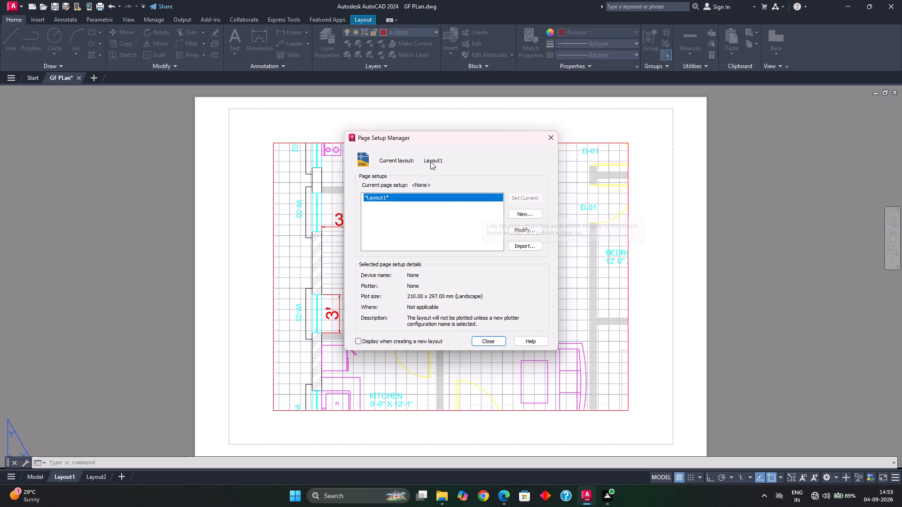
click(430, 161)
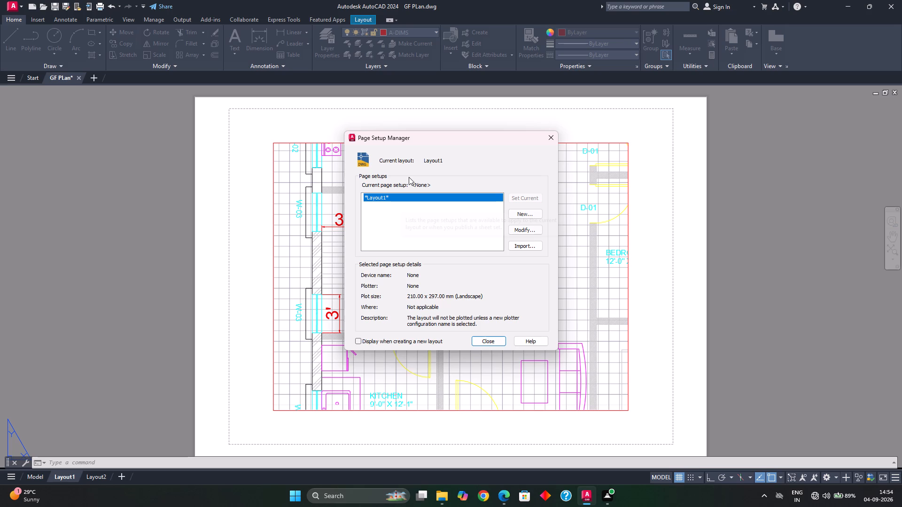
click(525, 230)
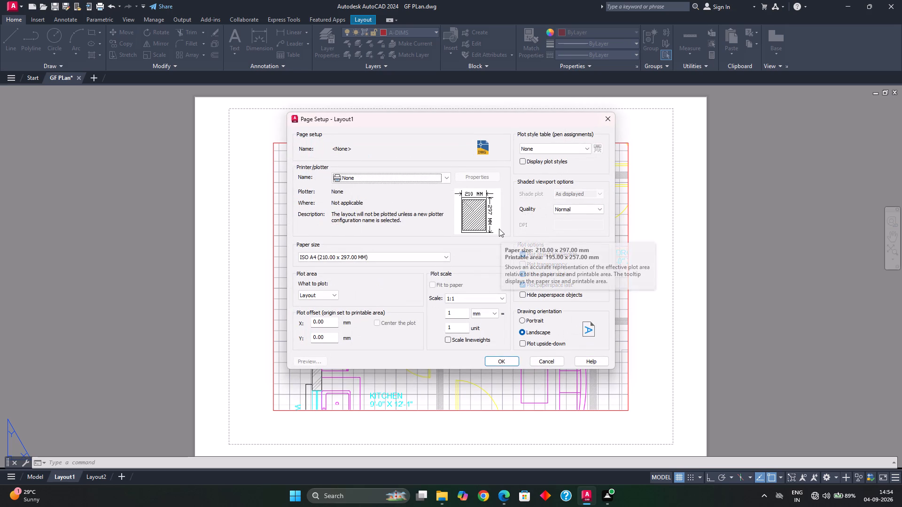
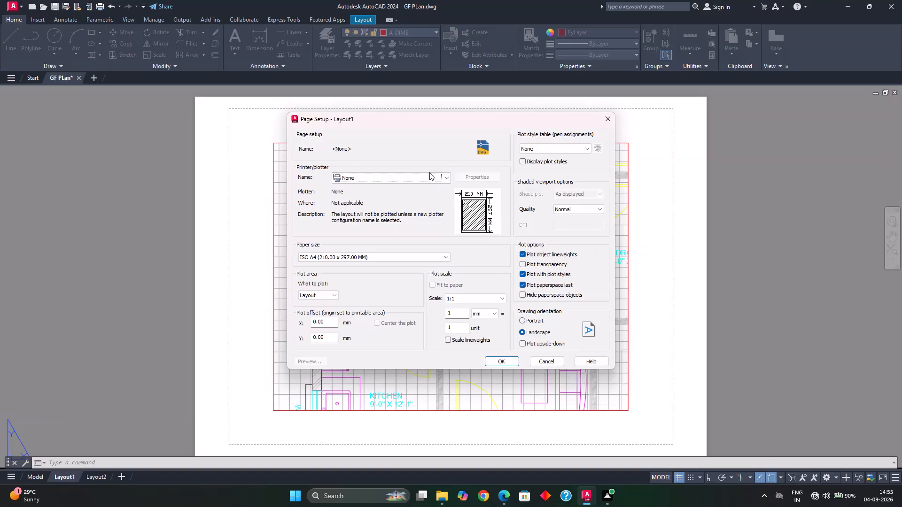
Set the Layout1 plotter to DWG To PDF.pc3.
click(428, 181)
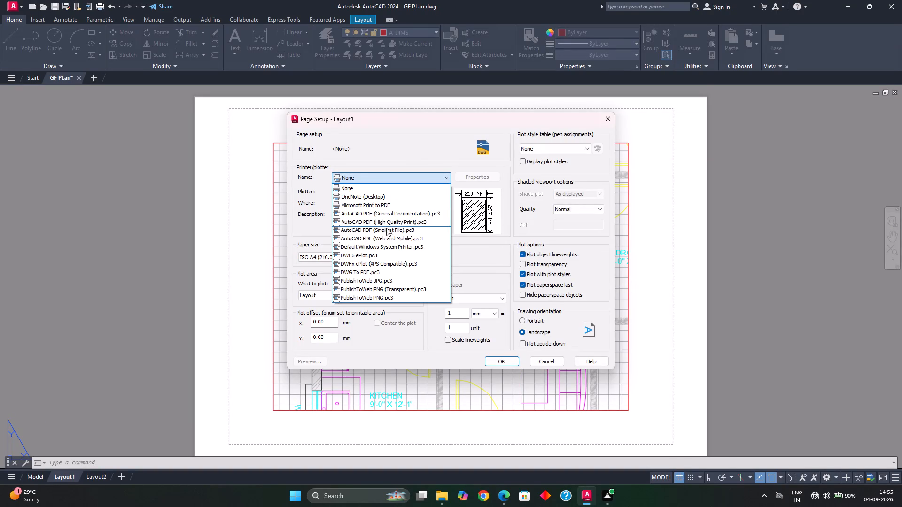
click(373, 275)
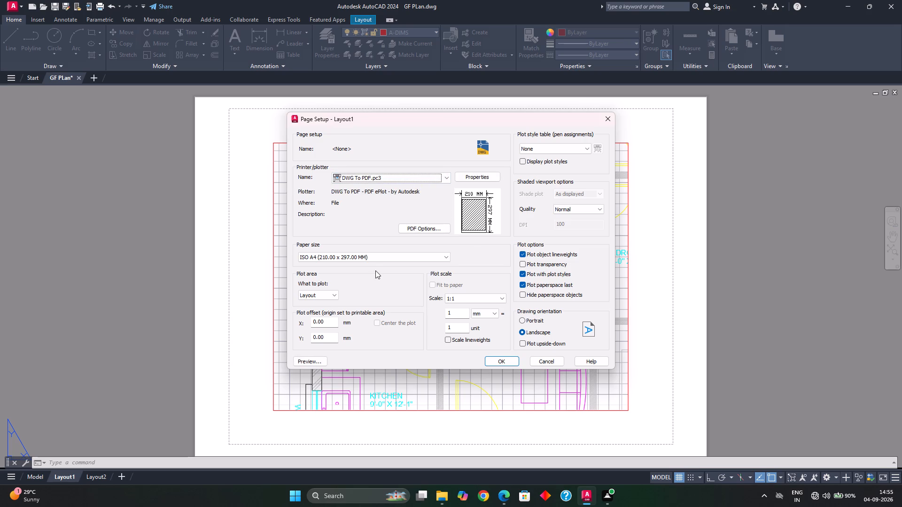
Set the paper size to landscape ISO A4 (297.00 x 210.00 MM).
click(386, 260)
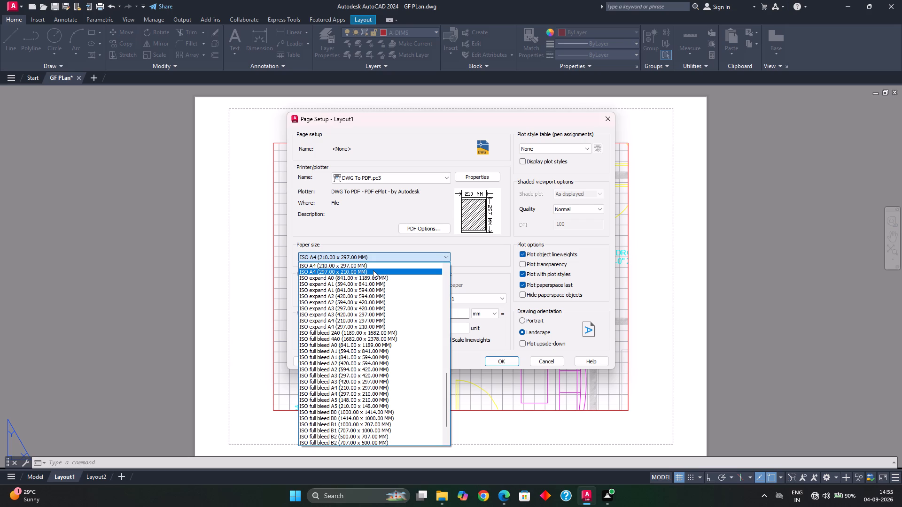
click(373, 270)
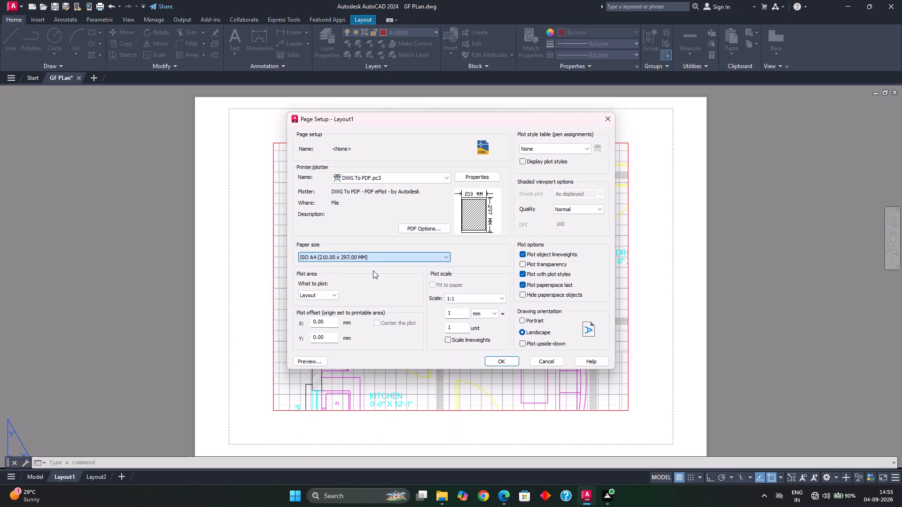
click(400, 256)
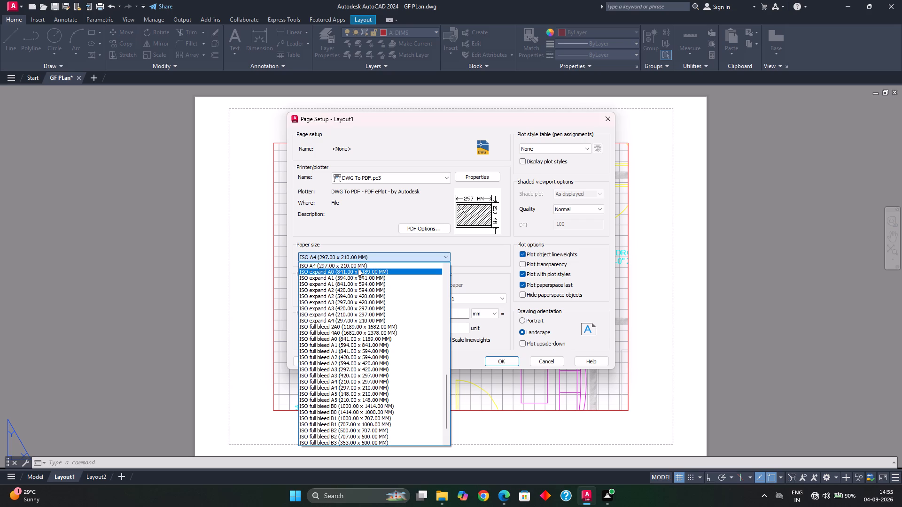
click(359, 266)
click(392, 257)
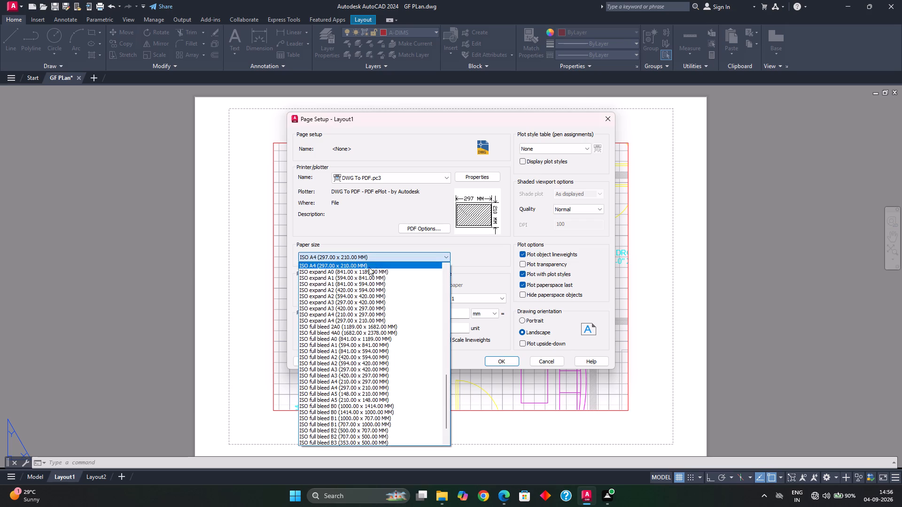
scroll(360, 279, up, 1)
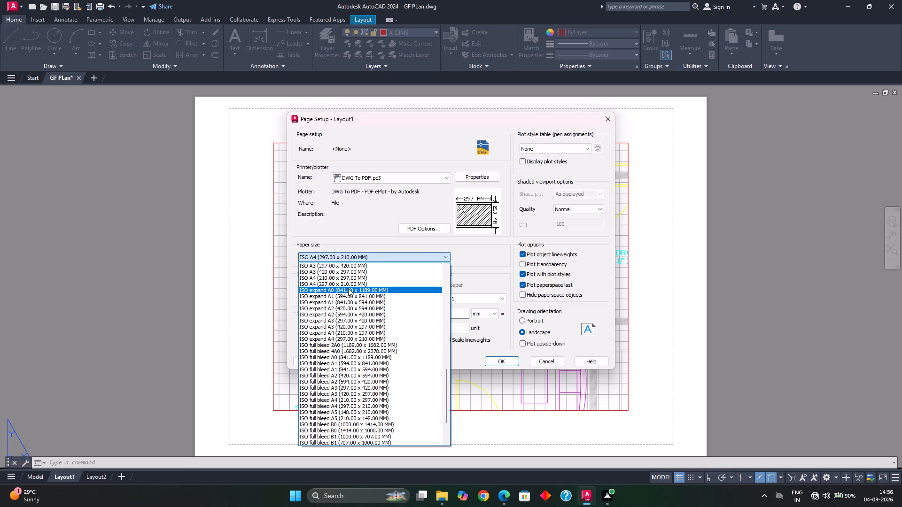
click(355, 279)
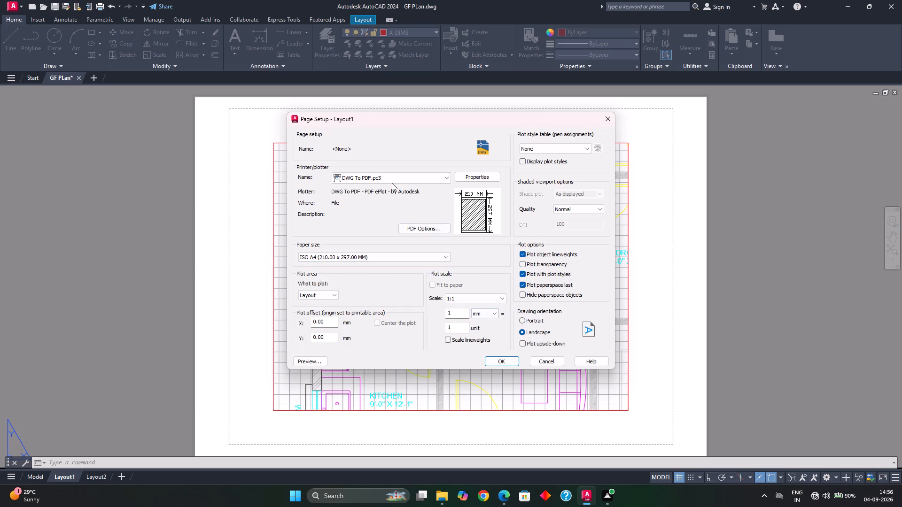
click(392, 258)
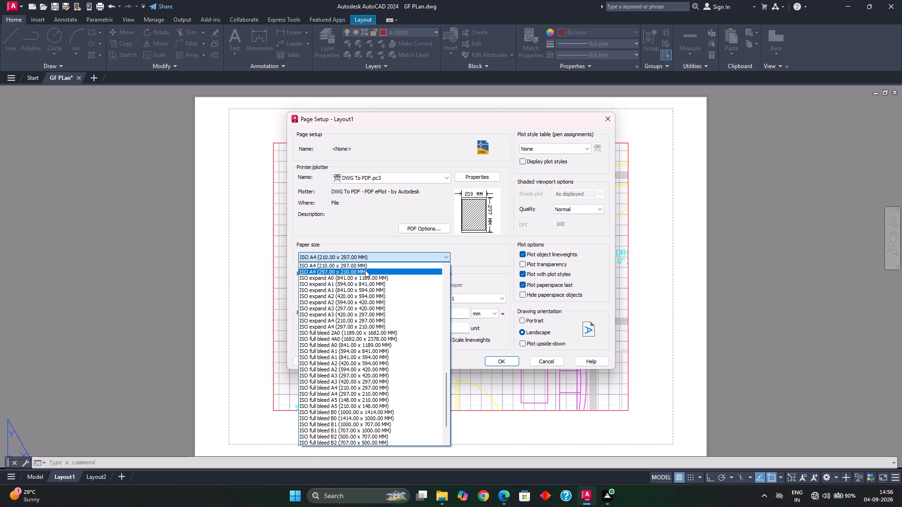
click(365, 269)
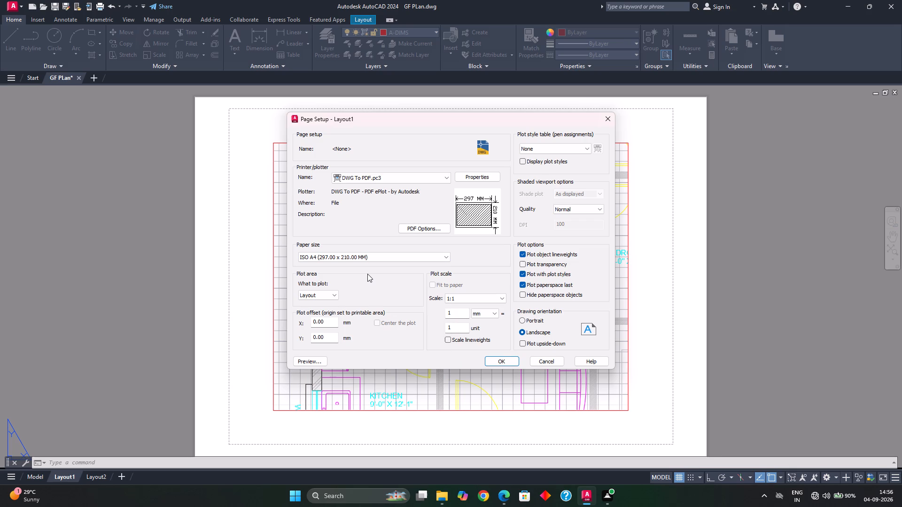
Choose Layout as the area to plot.
click(329, 298)
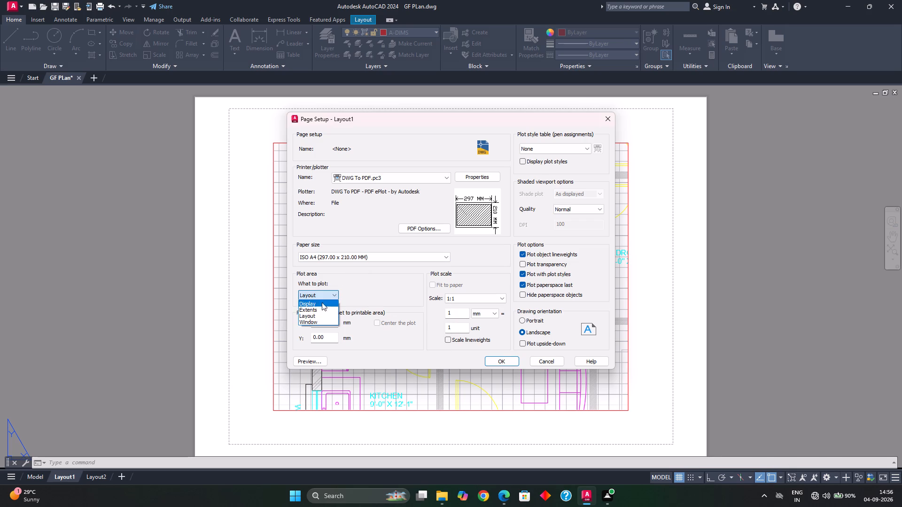
click(320, 318)
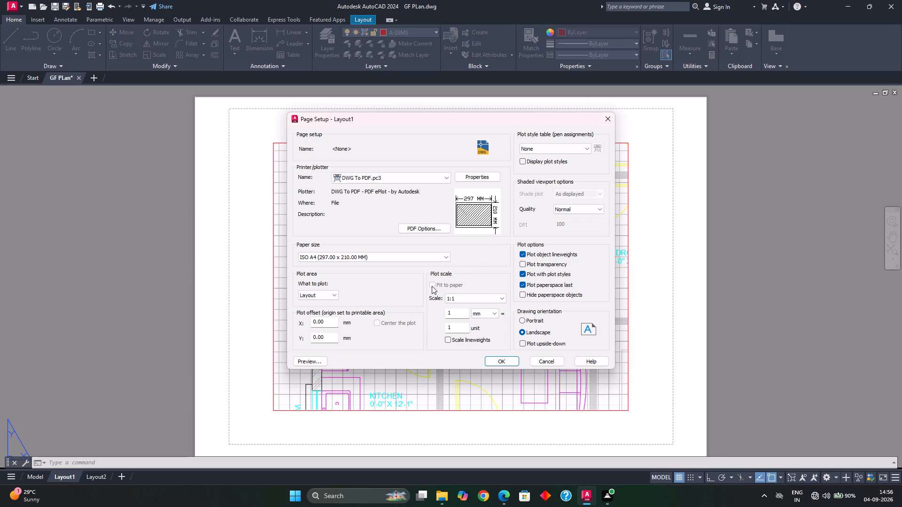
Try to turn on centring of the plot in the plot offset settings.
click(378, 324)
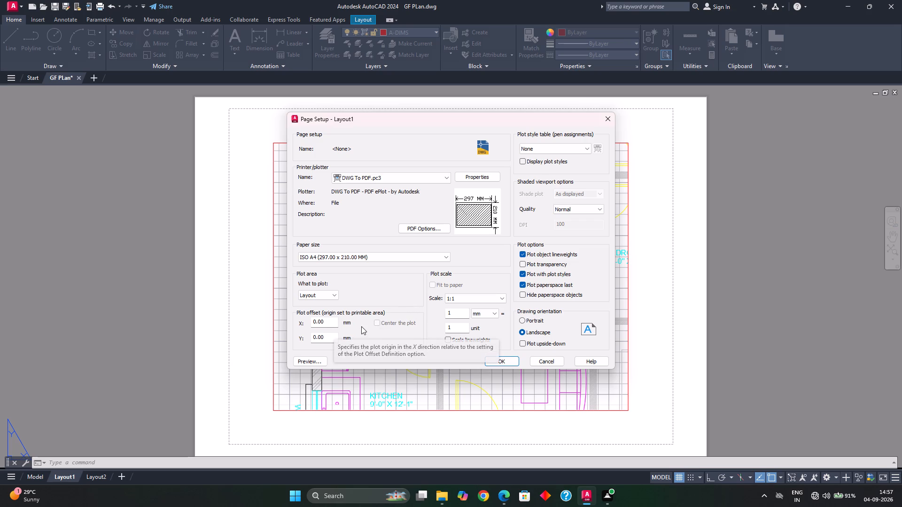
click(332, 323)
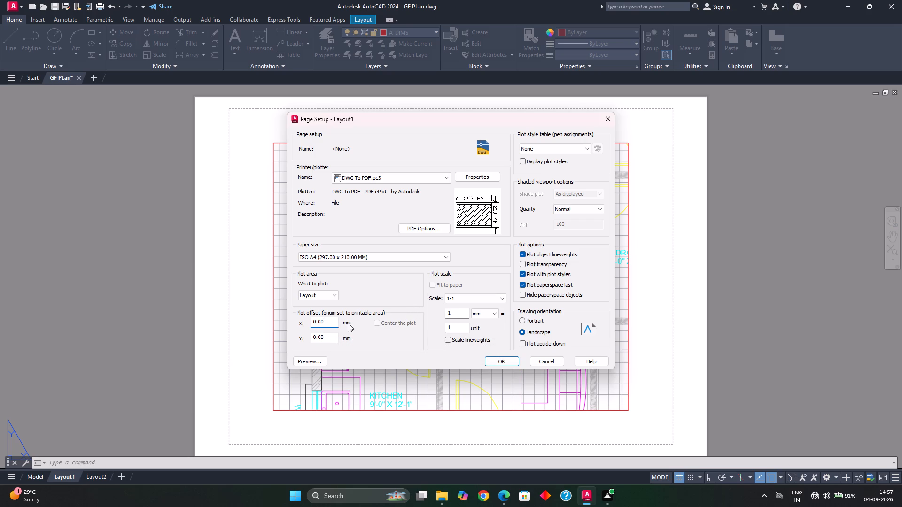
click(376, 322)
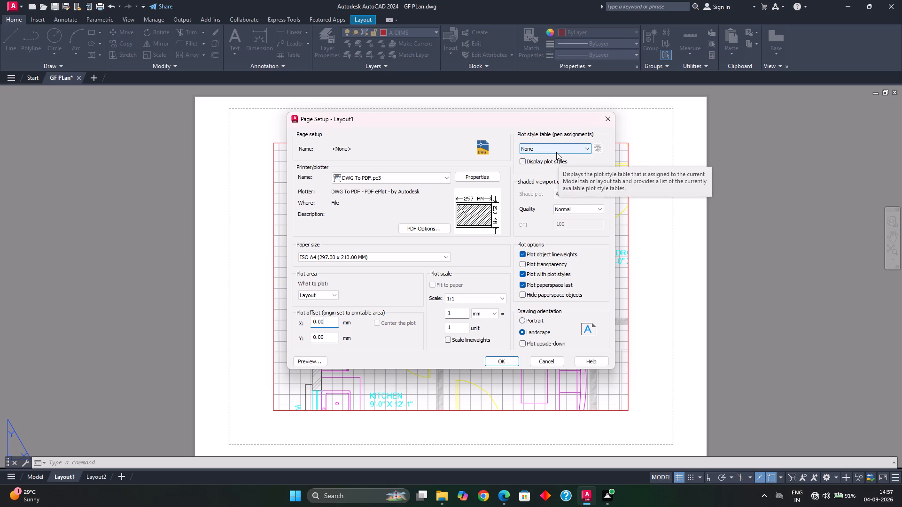
Assign the monochrome.ctb plot style table and turn on the display of plot styles.
click(556, 152)
scroll(551, 206, down, 1)
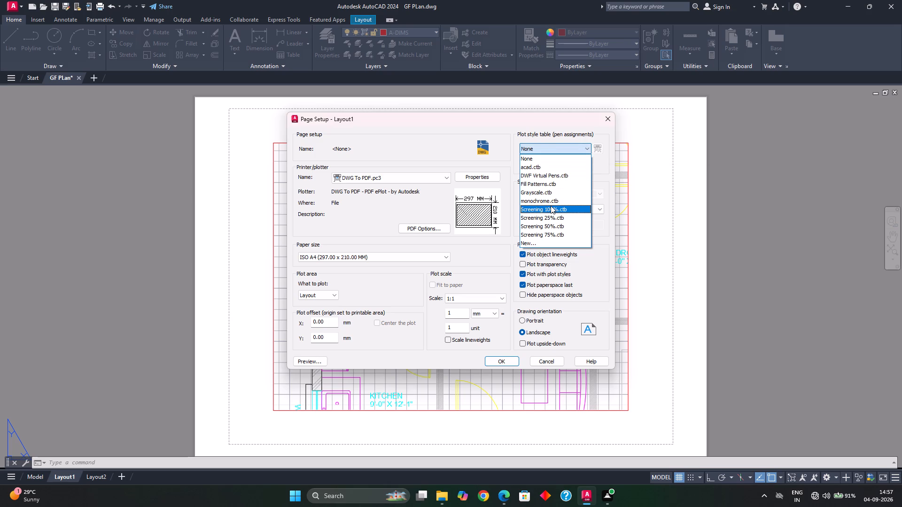
scroll(551, 206, down, 1)
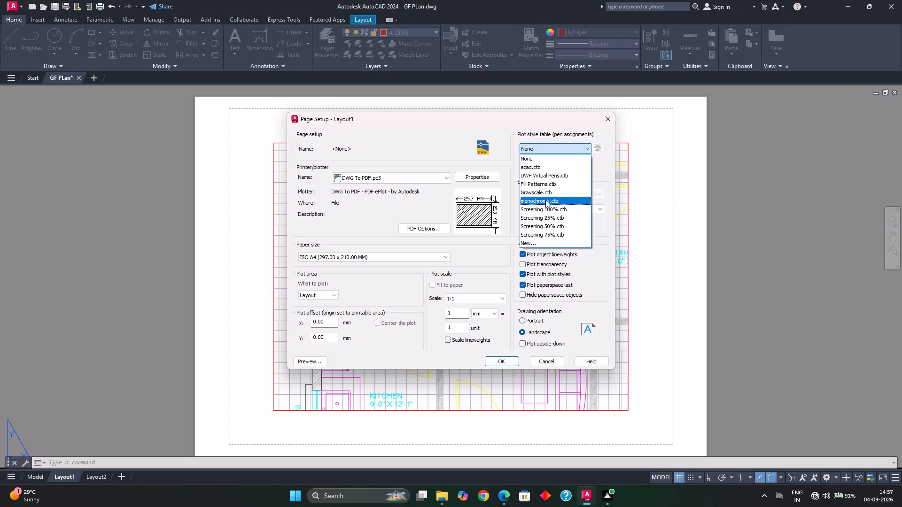
click(545, 200)
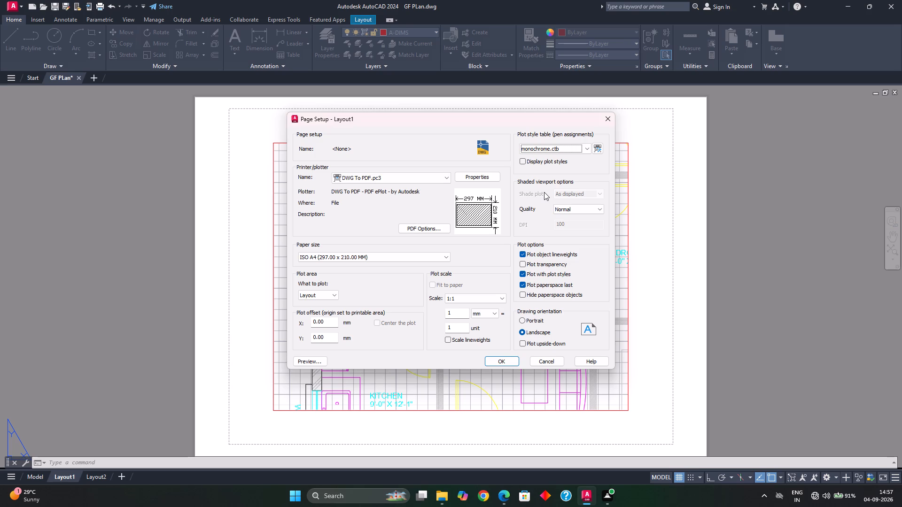
click(522, 159)
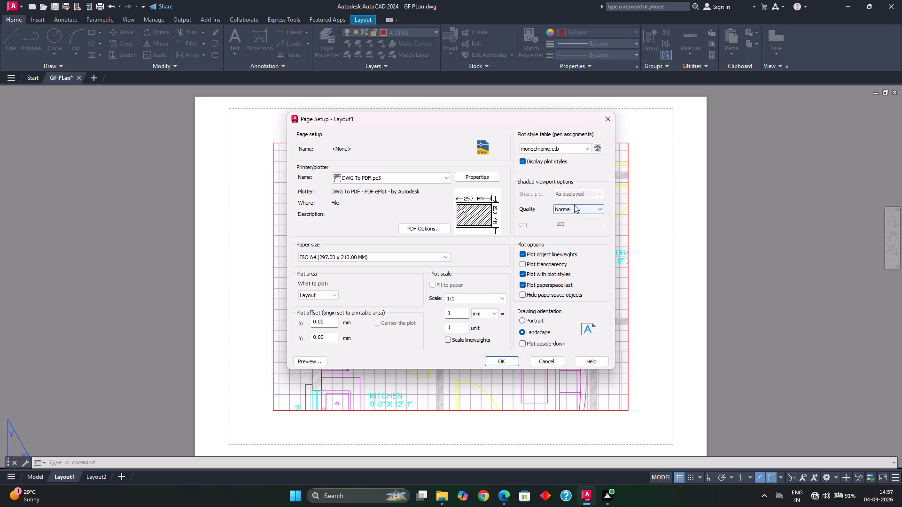
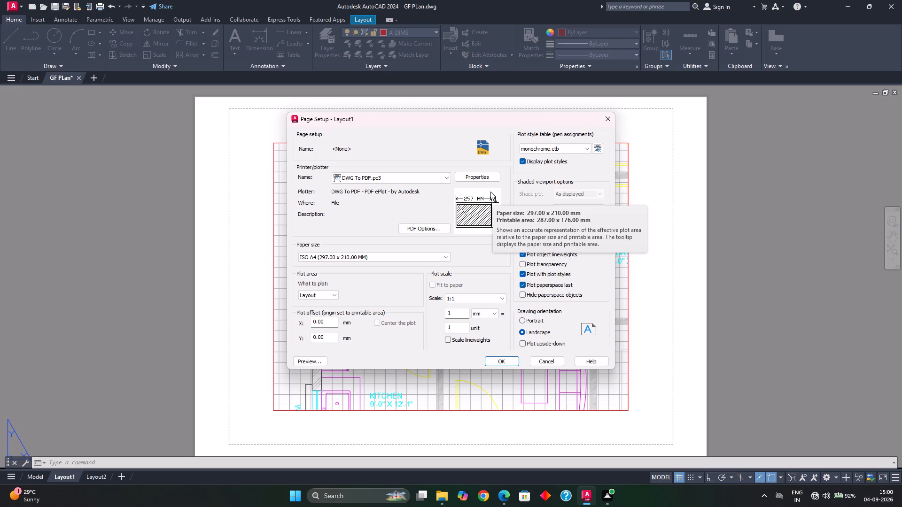
Apply the modified page setup to Layout1 and return to the layout sheet.
click(509, 361)
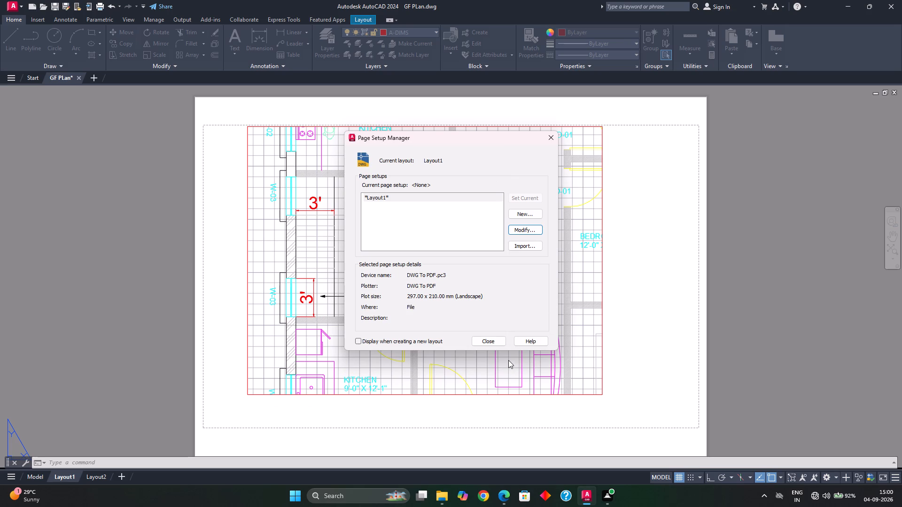
click(497, 342)
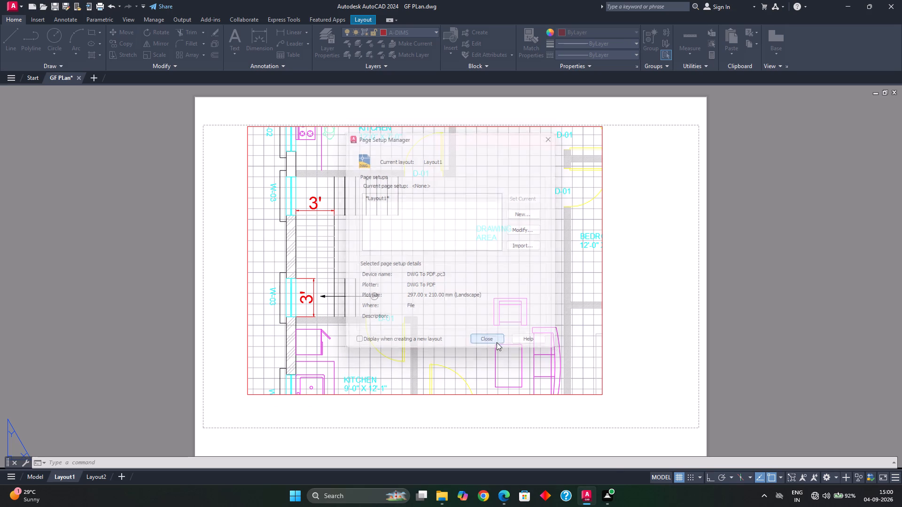
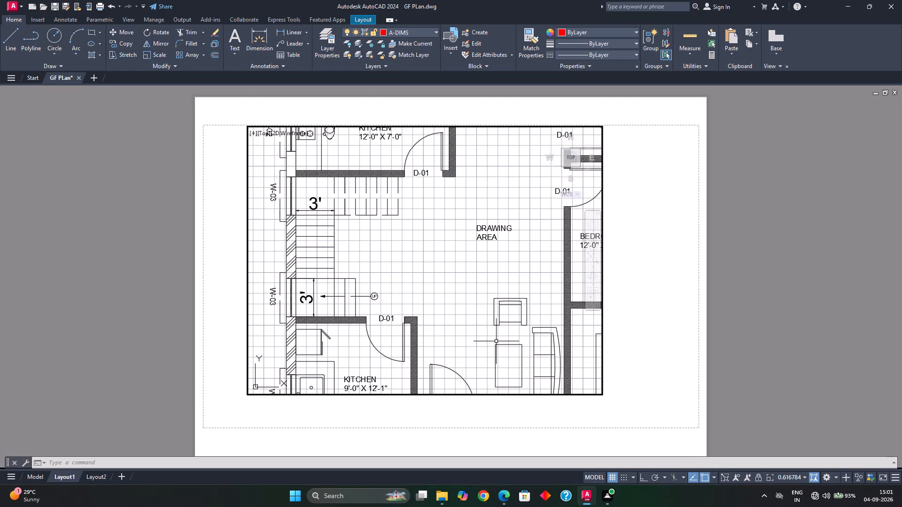
Zoom to the drawing extents inside the Layout1 viewport to frame the whole floor plan.
click(496, 342)
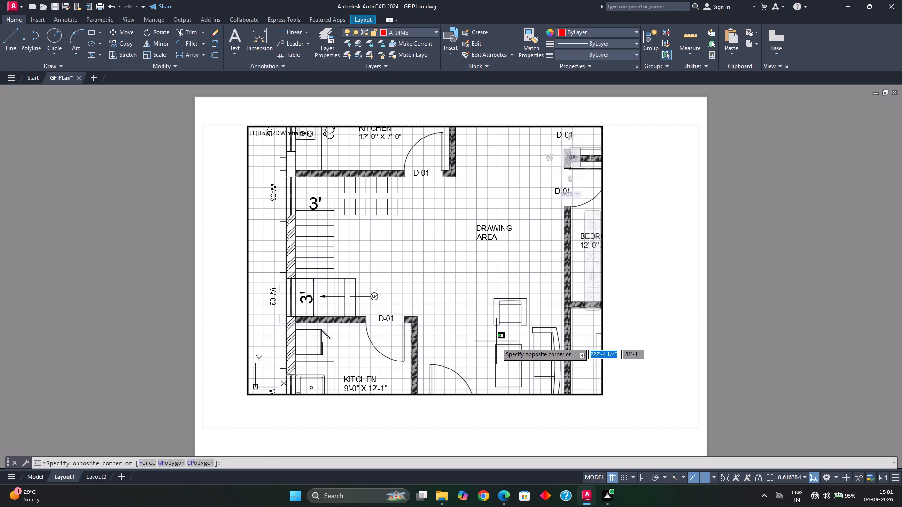
key(Escape)
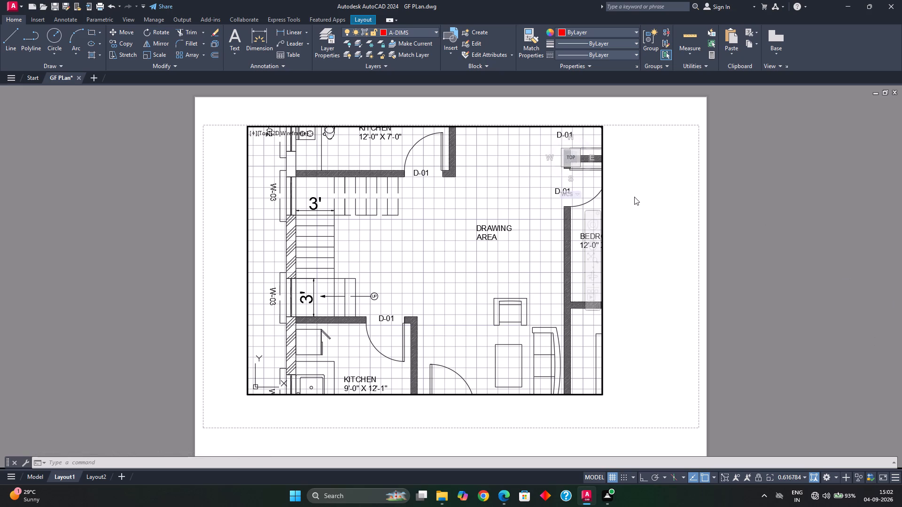
scroll(620, 182, down, 1)
middle_click(620, 181)
middle_drag(623, 177, 622, 177)
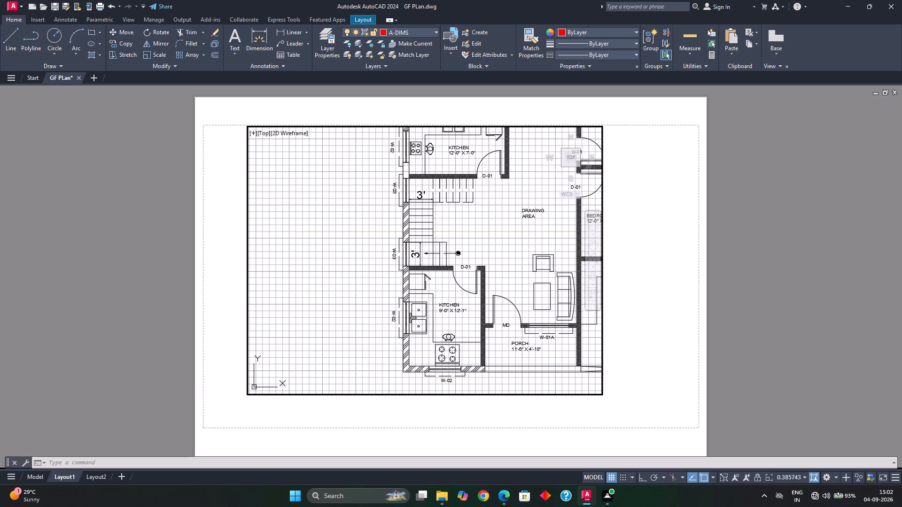
middle_drag(622, 177, 479, 208)
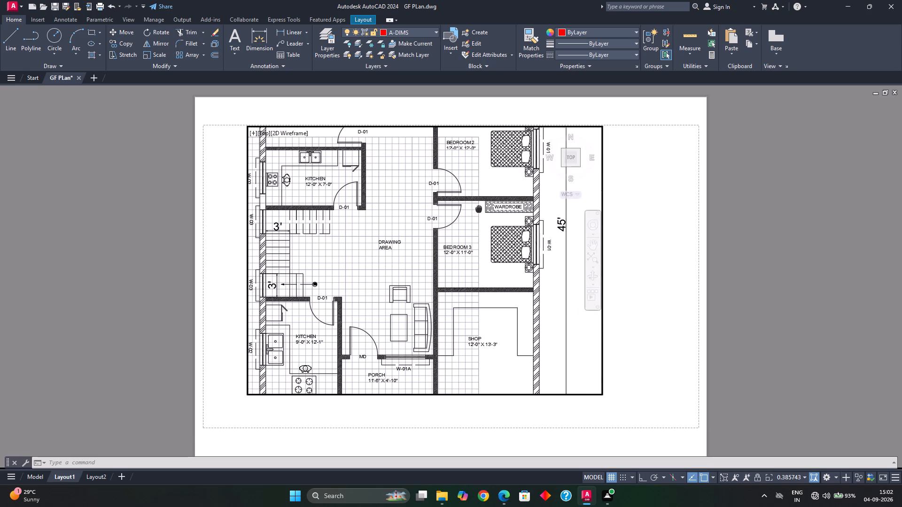
middle_drag(479, 208, 503, 199)
click(600, 127)
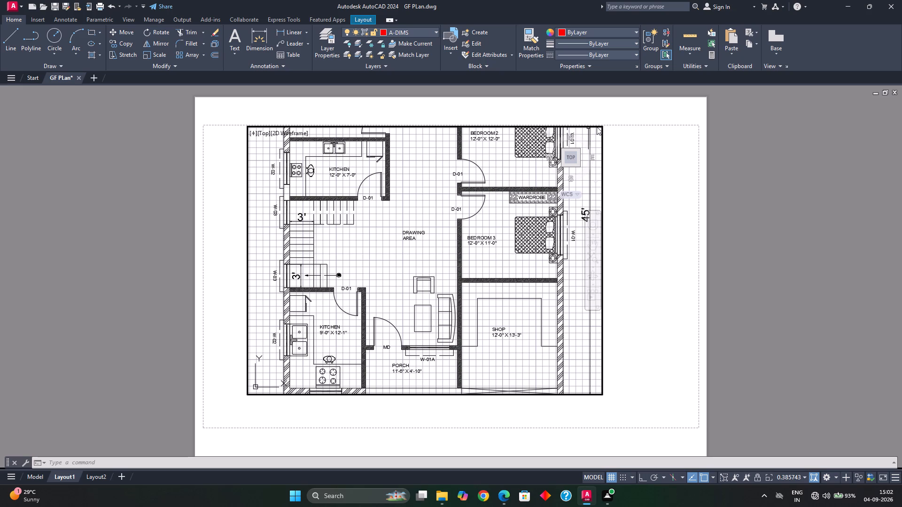
double_click(492, 169)
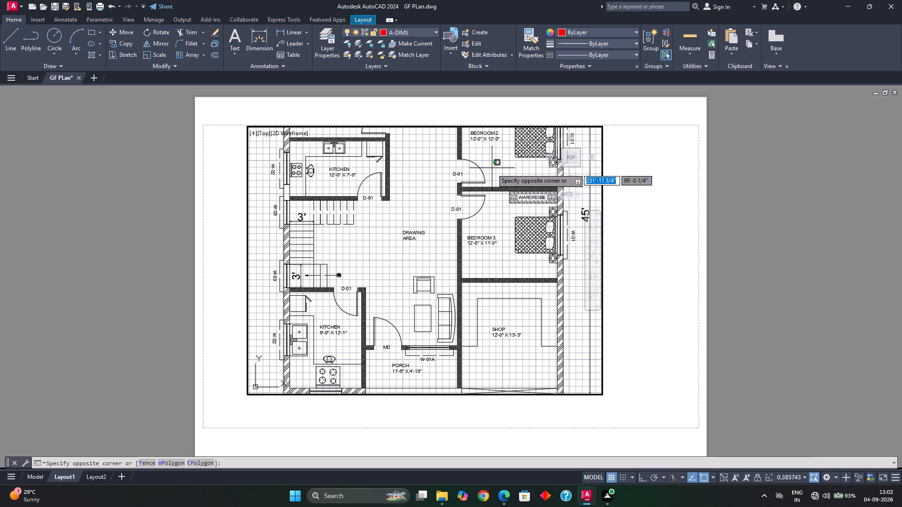
key(z)
key(Return)
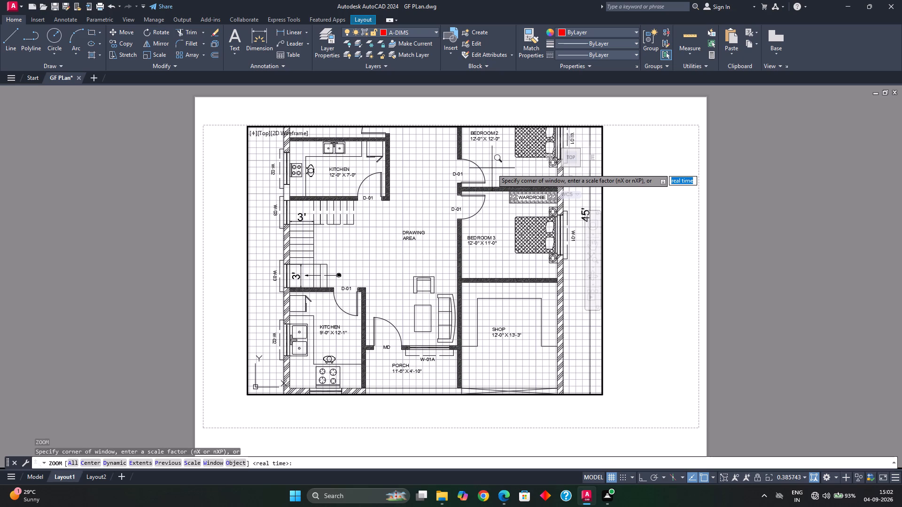
key(e)
key(Return)
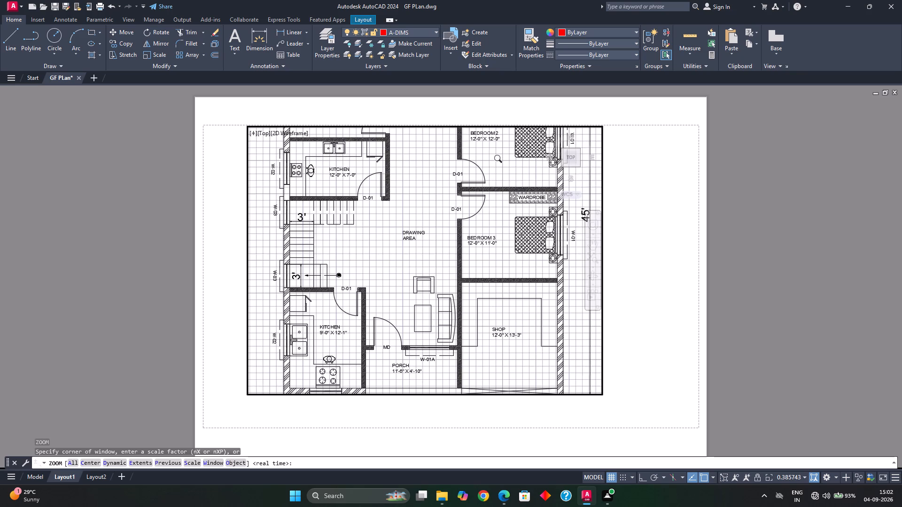
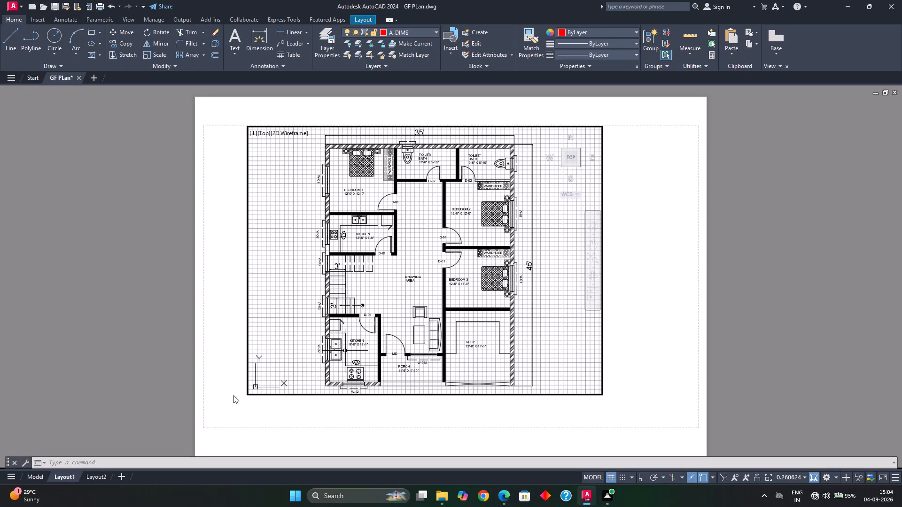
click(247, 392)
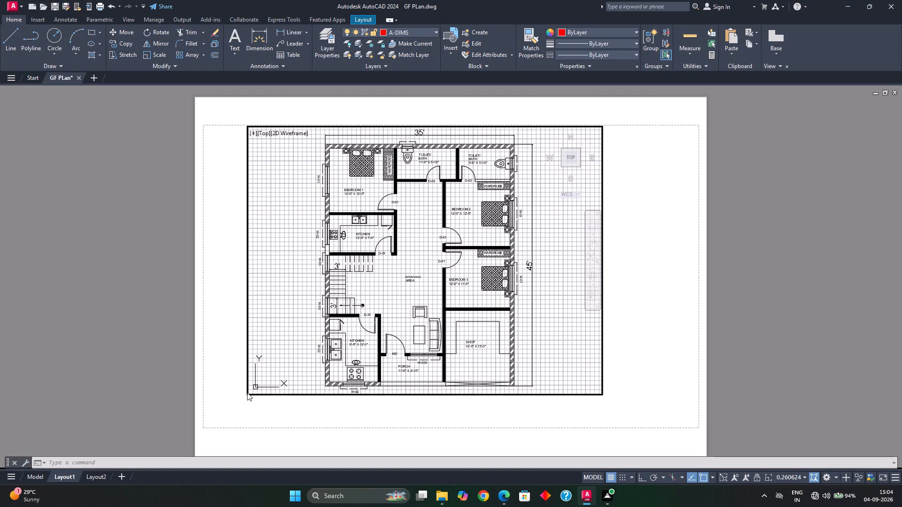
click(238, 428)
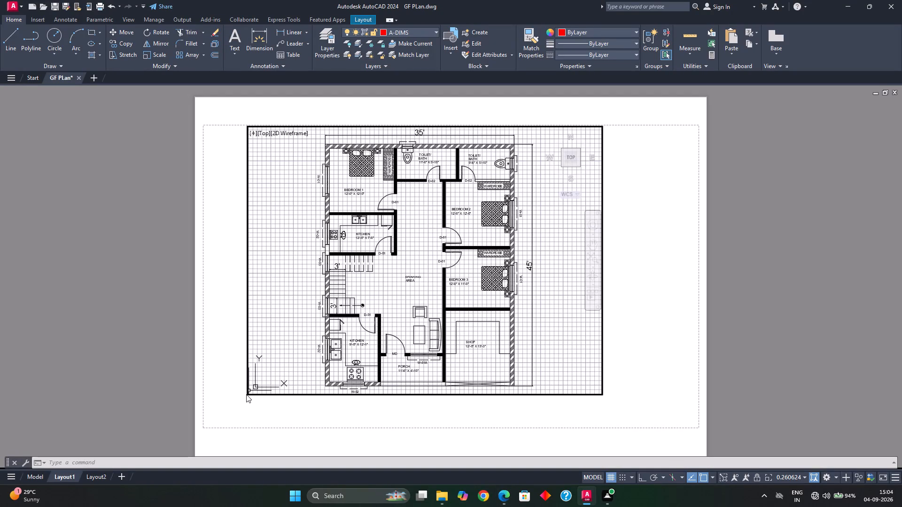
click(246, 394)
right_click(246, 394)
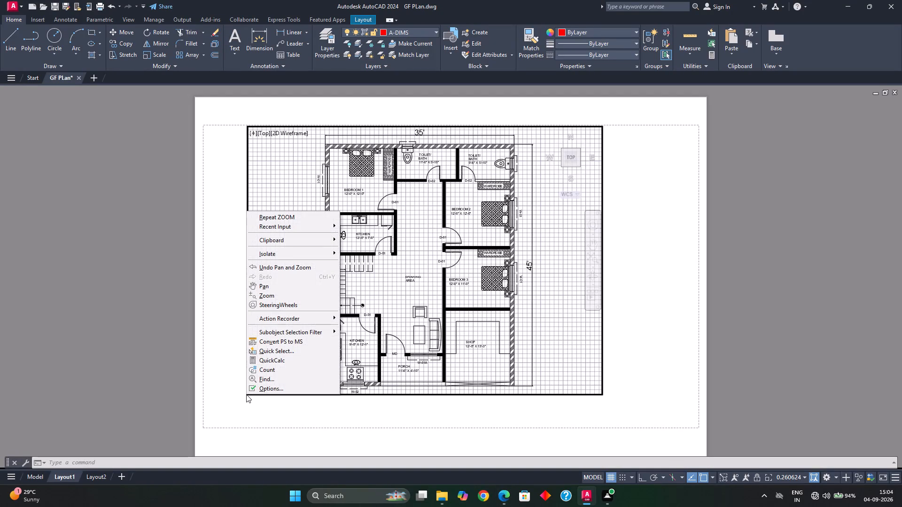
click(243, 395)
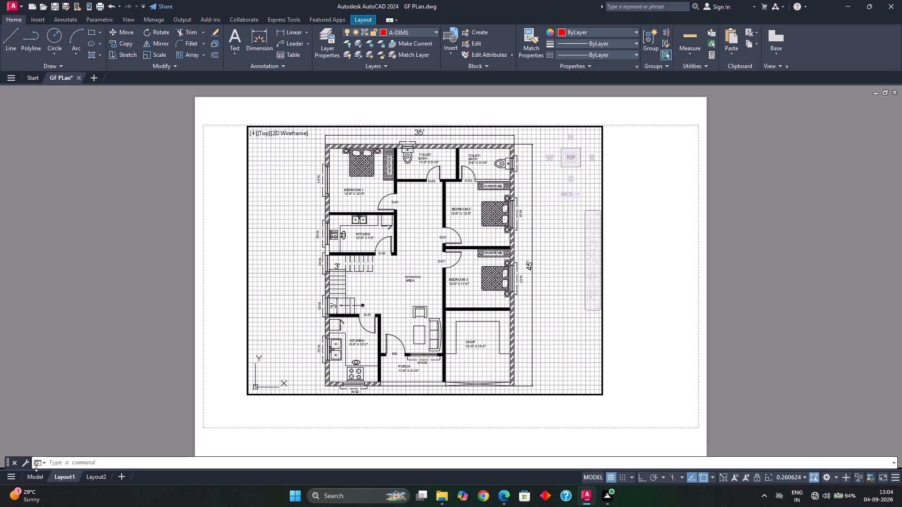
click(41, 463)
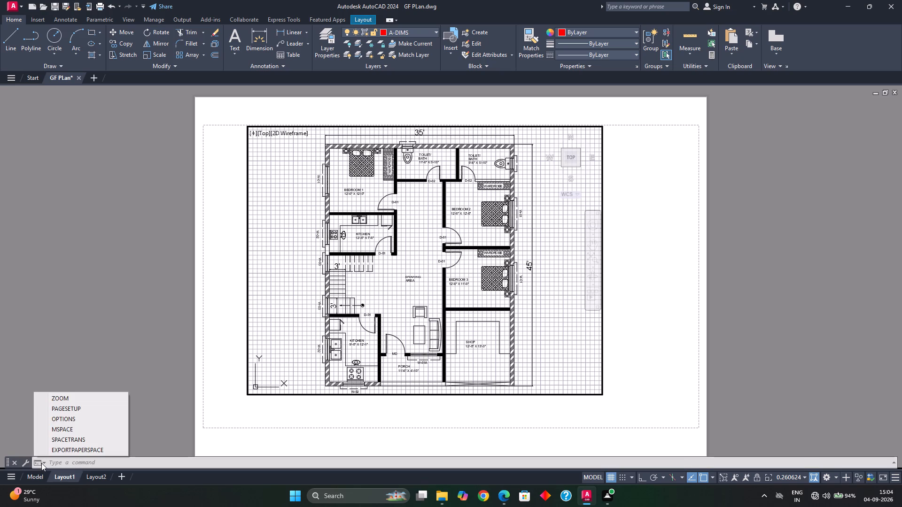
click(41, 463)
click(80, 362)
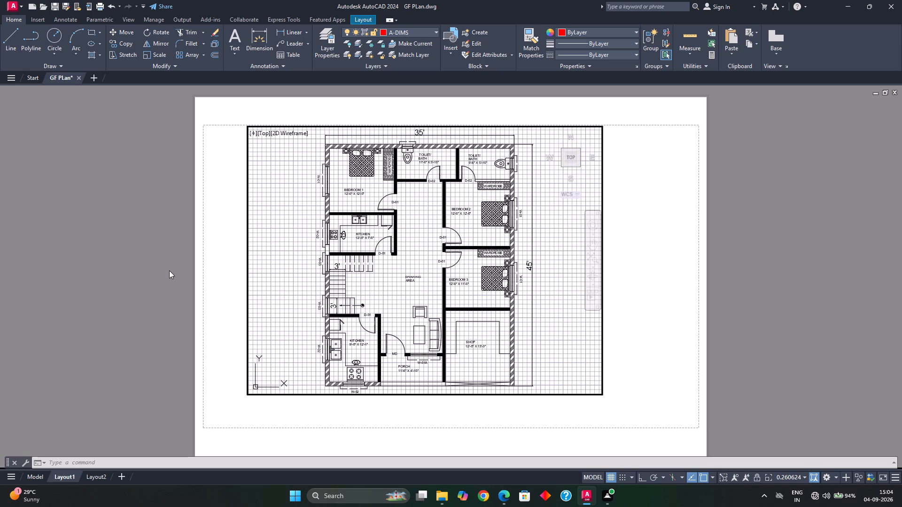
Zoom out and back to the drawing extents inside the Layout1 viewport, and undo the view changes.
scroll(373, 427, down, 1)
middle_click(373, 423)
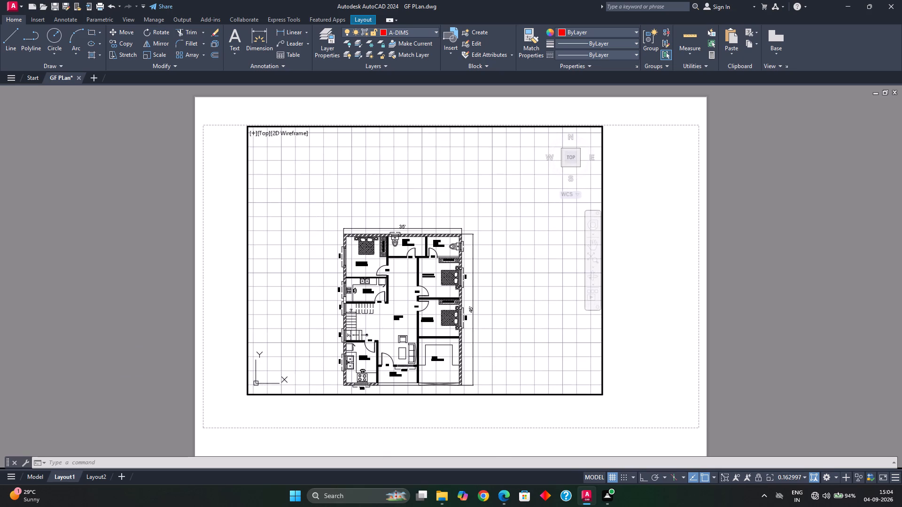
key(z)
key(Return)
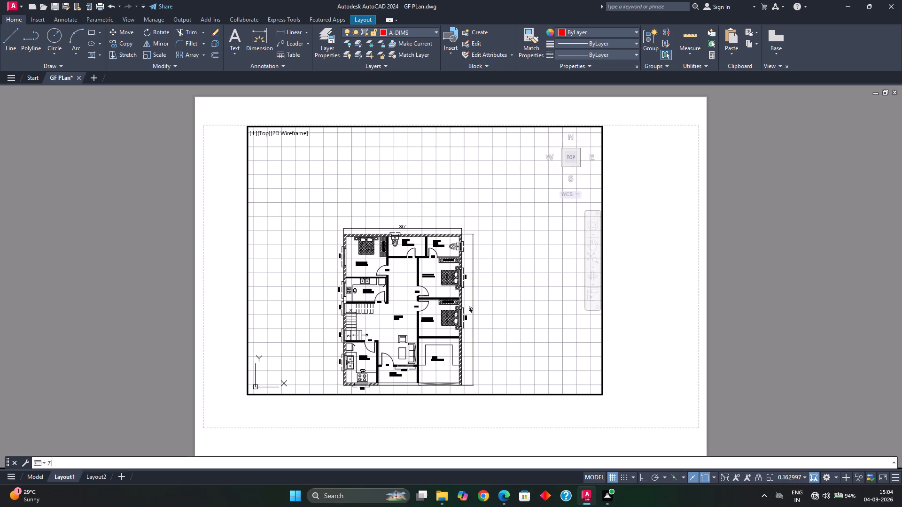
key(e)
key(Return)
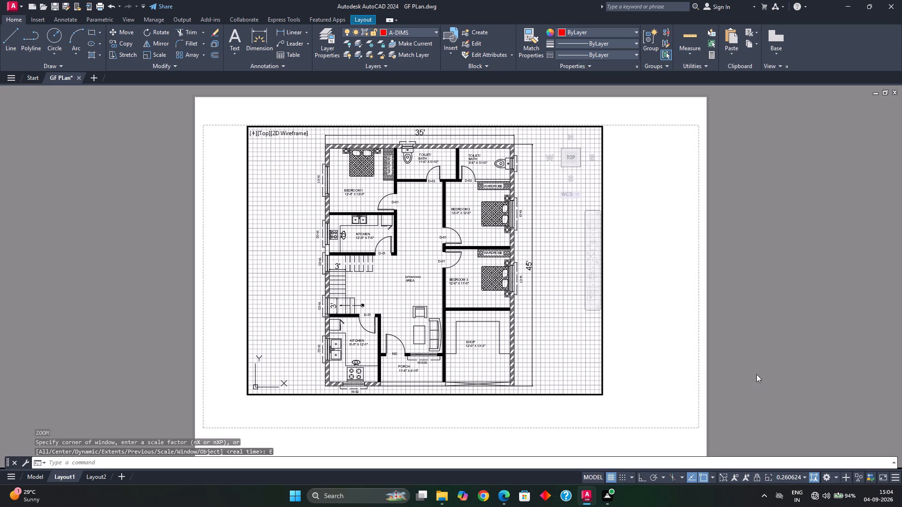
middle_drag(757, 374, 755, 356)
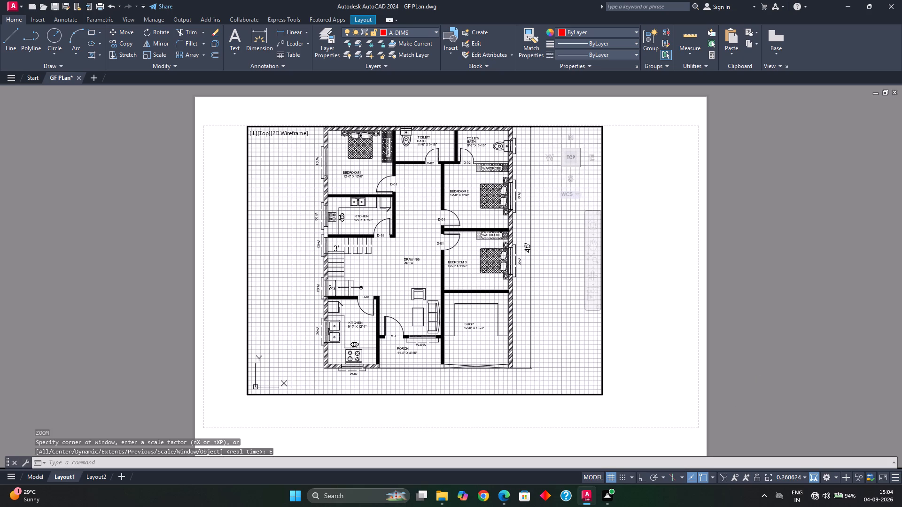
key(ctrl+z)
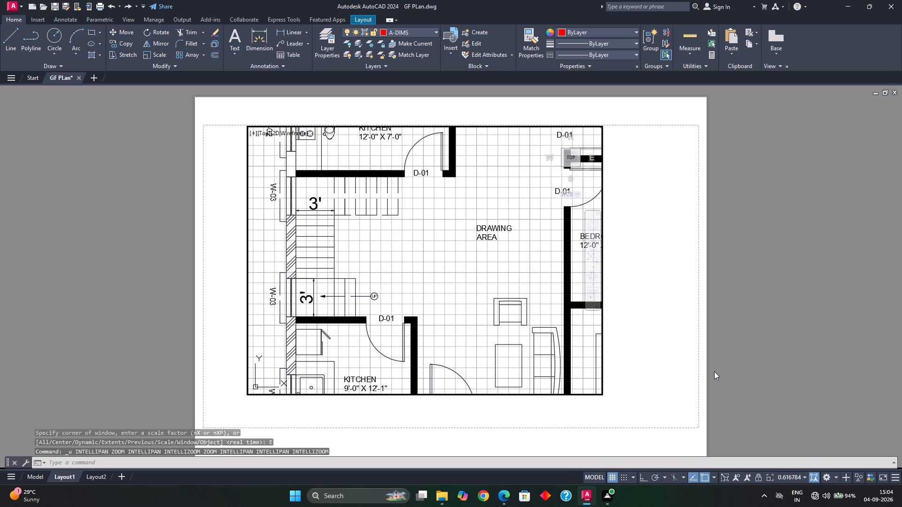
Zoom to the drawing extents inside the Layout1 viewport to frame the whole floor plan again.
key(z)
key(Return)
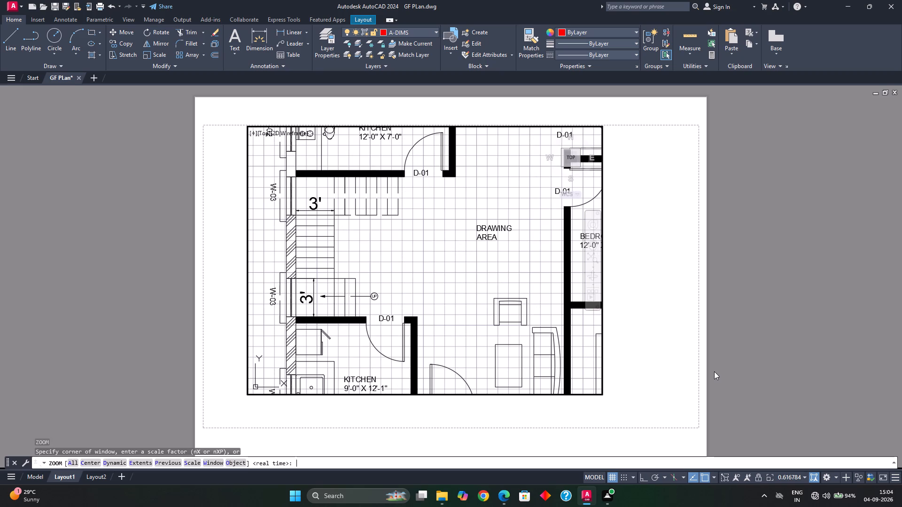
key(e)
key(Return)
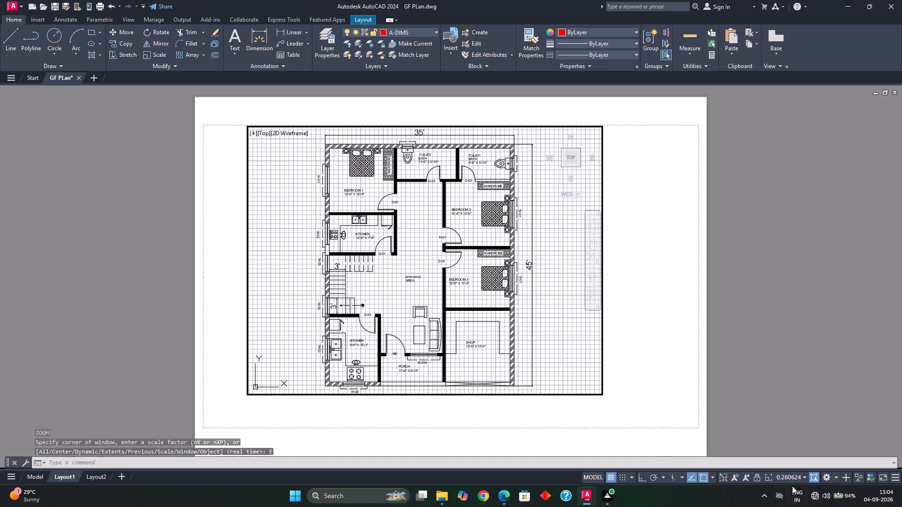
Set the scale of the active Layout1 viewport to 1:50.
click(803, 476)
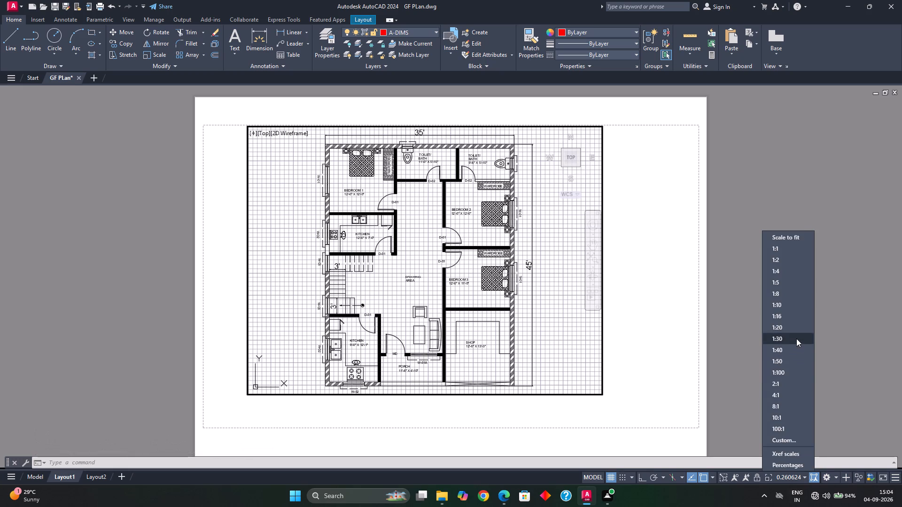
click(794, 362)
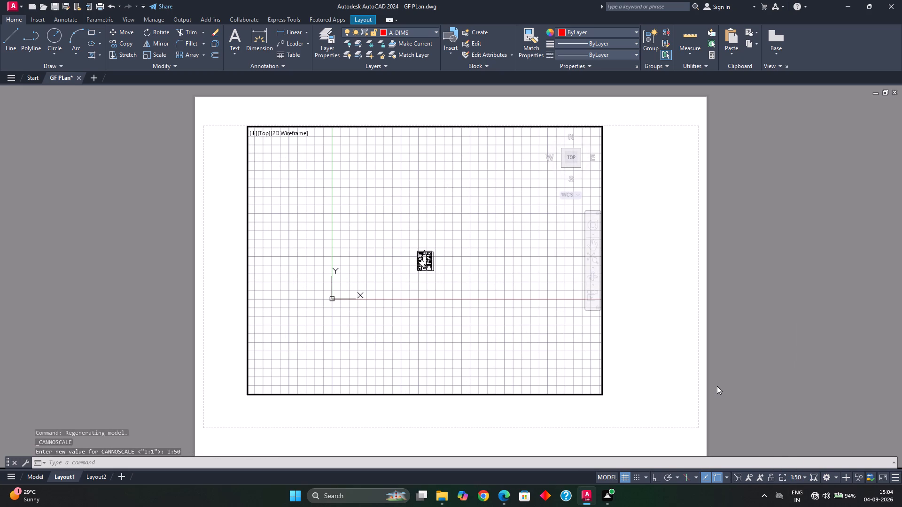
Set the scale of the active Layout1 viewport to 1:100.
click(802, 477)
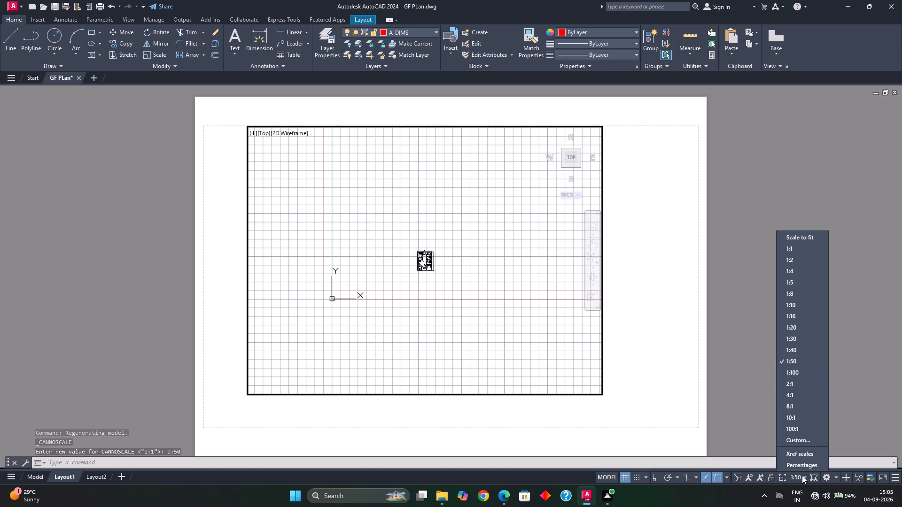
click(799, 376)
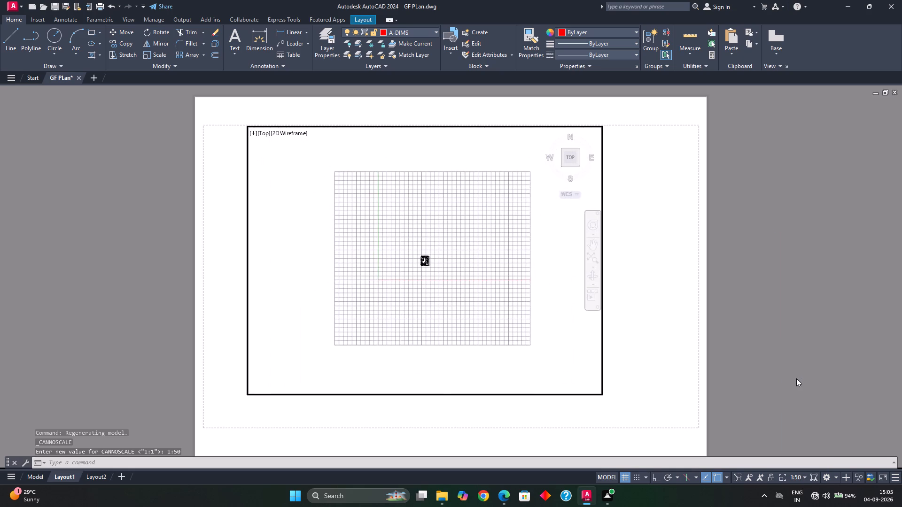
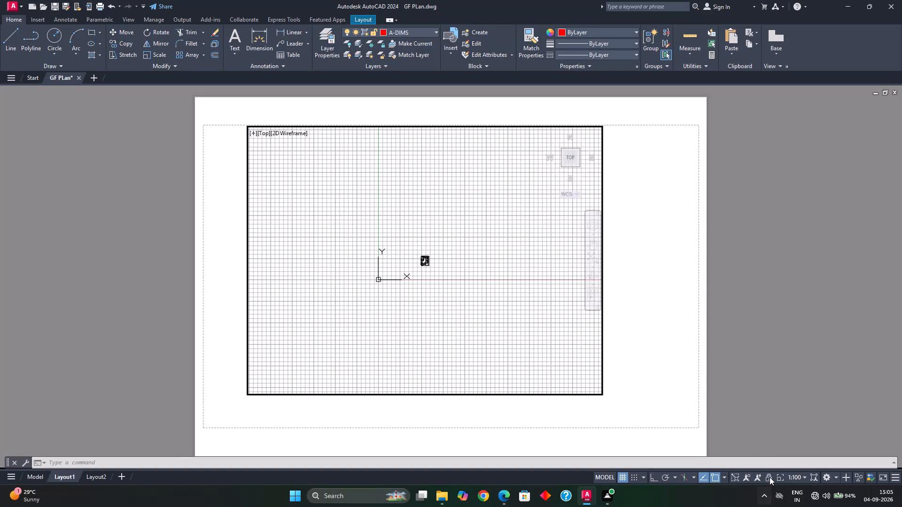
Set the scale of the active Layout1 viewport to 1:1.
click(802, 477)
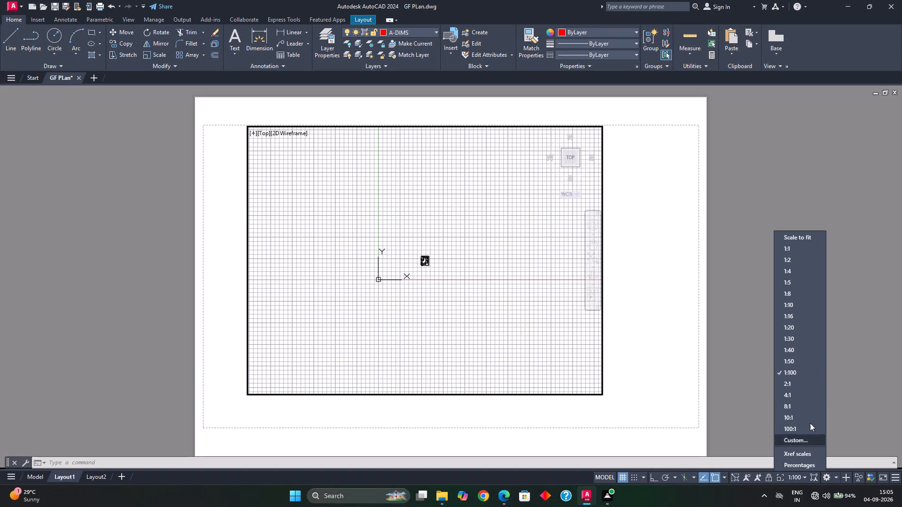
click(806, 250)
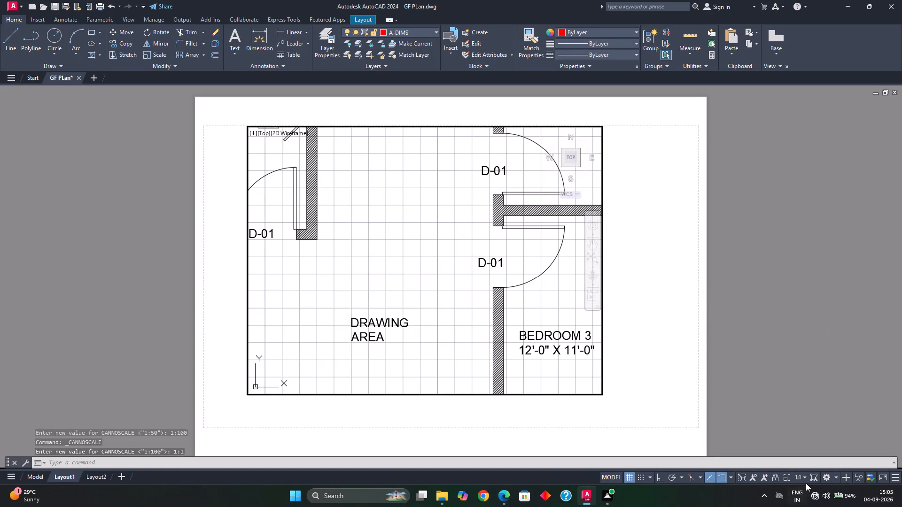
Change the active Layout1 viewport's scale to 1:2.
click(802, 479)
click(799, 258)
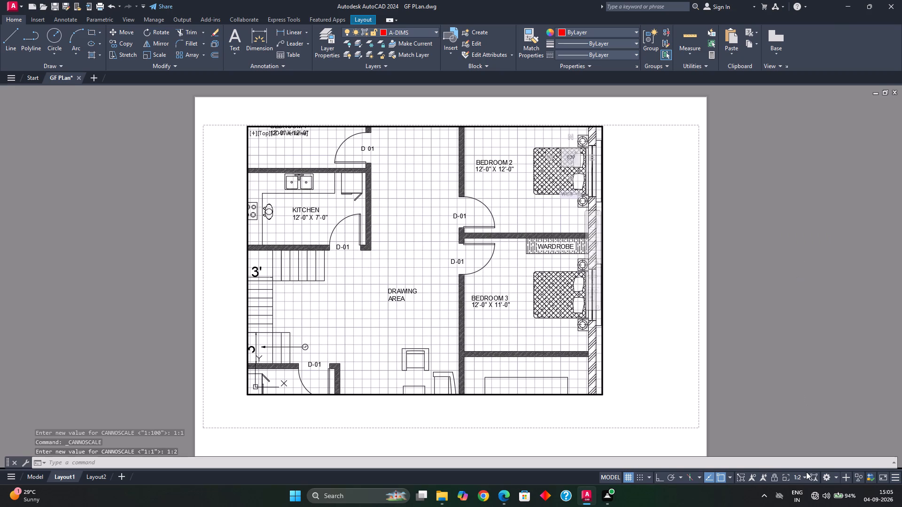
Change the active Layout1 viewport's scale to 1:4.
click(804, 476)
click(796, 269)
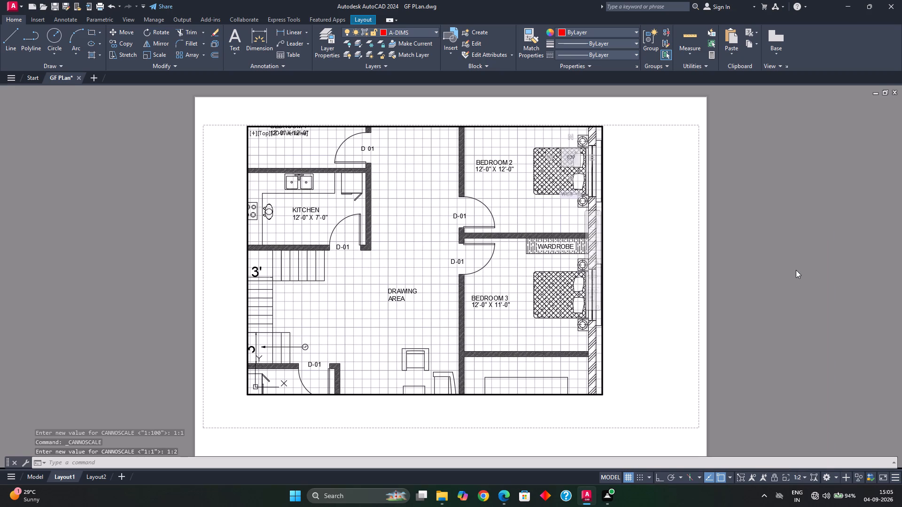
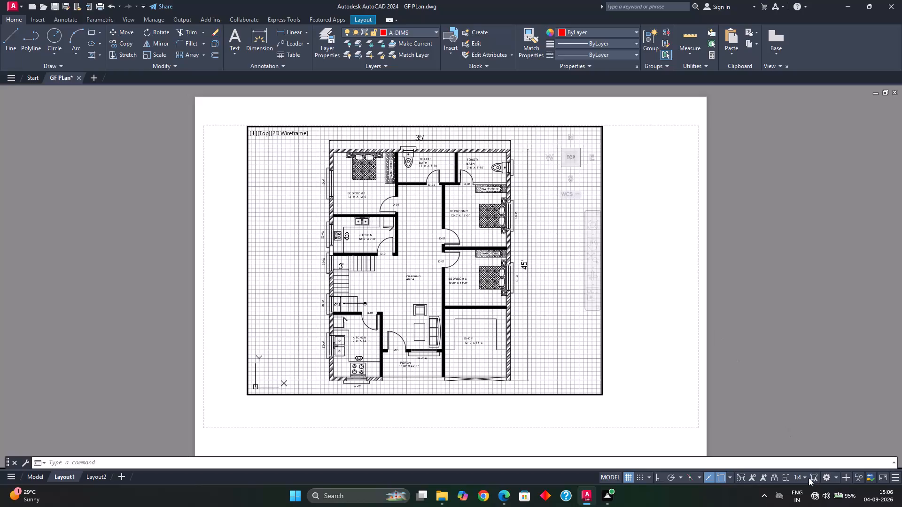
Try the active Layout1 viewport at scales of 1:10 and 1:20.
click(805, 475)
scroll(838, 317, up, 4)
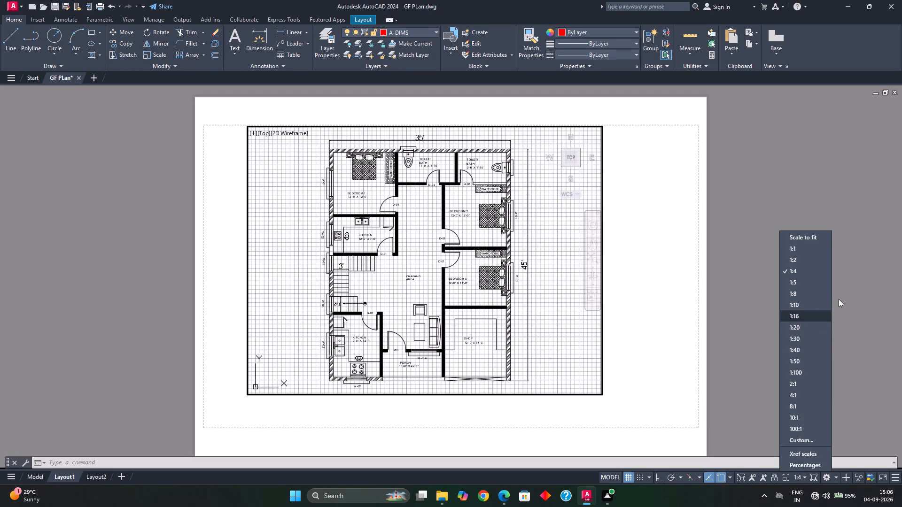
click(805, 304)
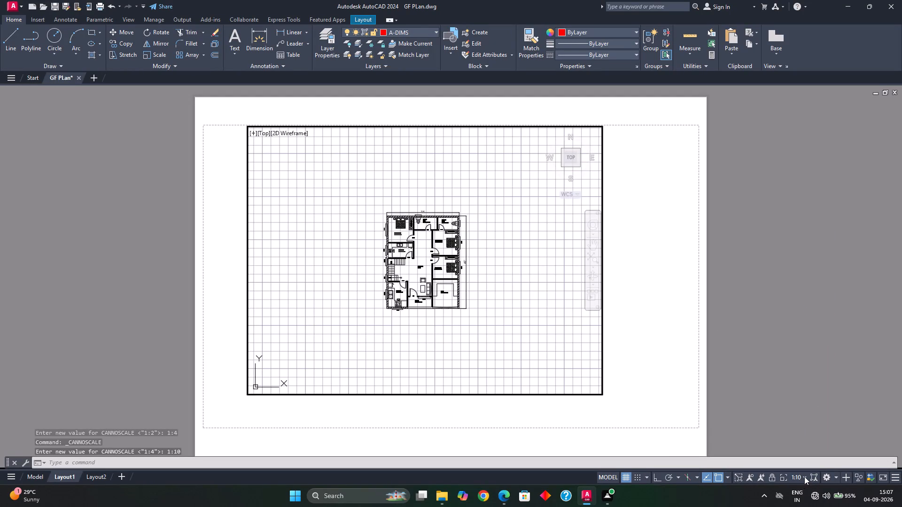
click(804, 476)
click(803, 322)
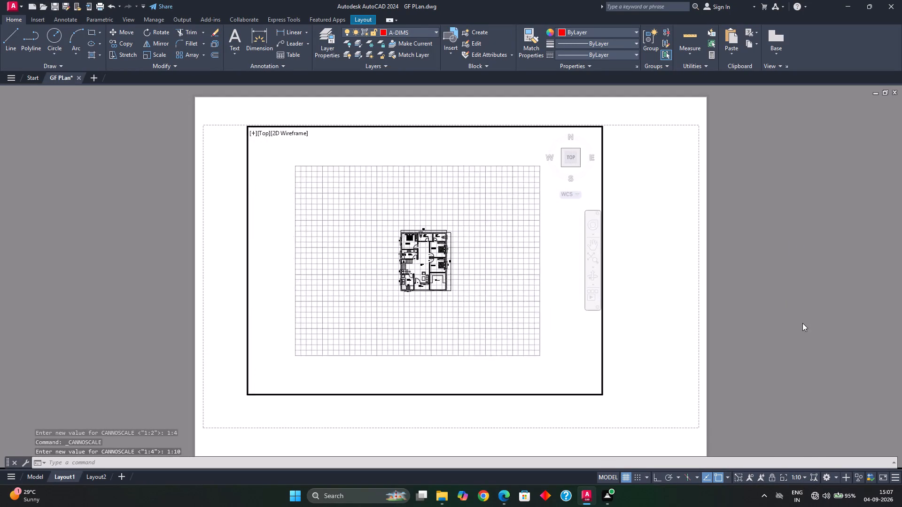
Set the active Layout1 viewport's scale back to 1:4.
click(799, 472)
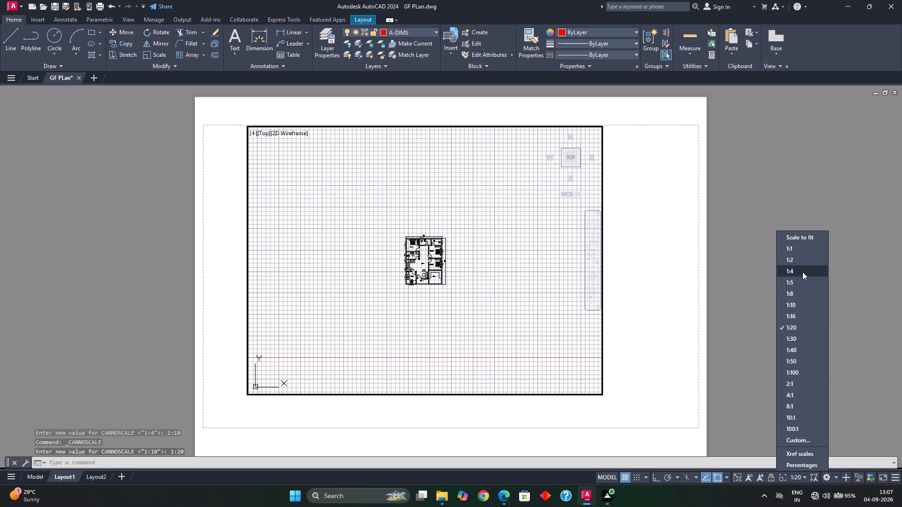
click(802, 272)
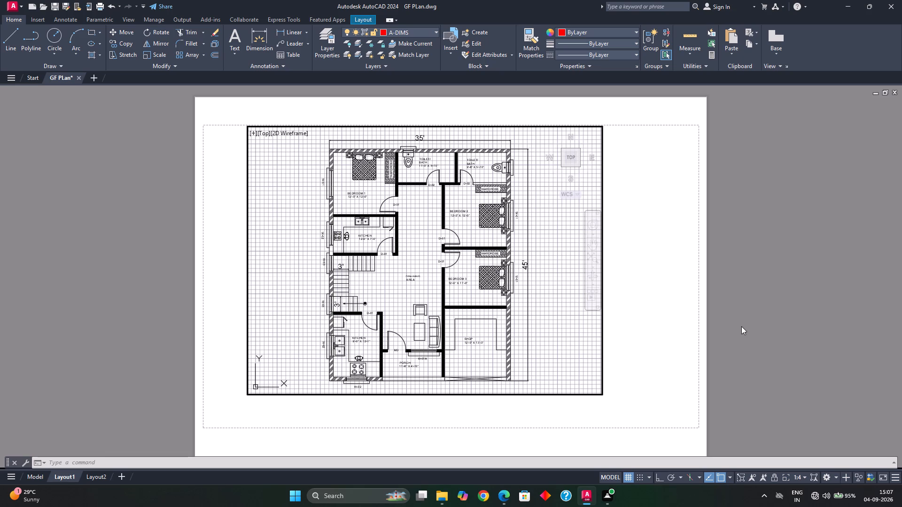
Open the Drawing Units settings with the UNITS command.
text(UN)
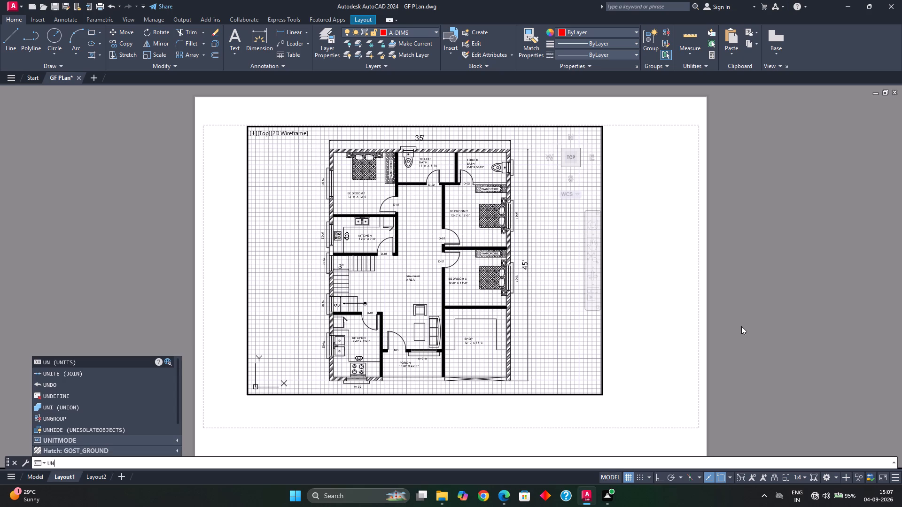
key(Return)
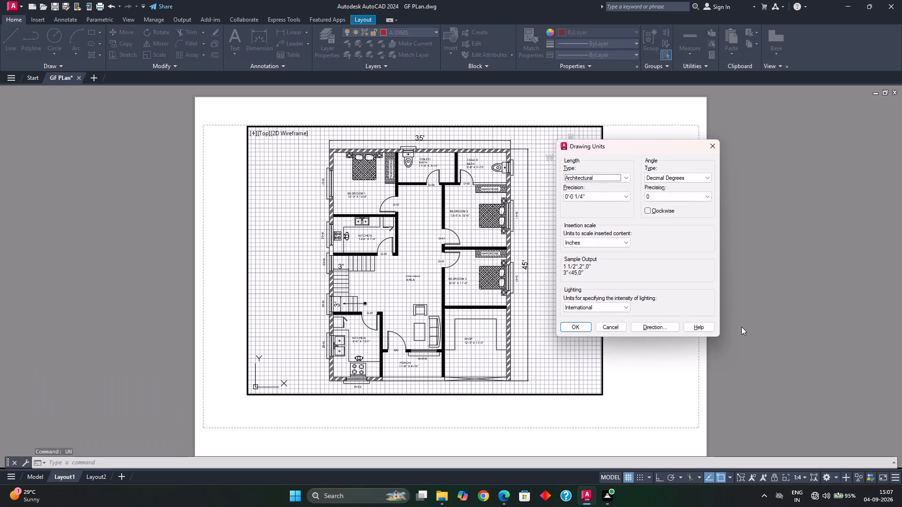
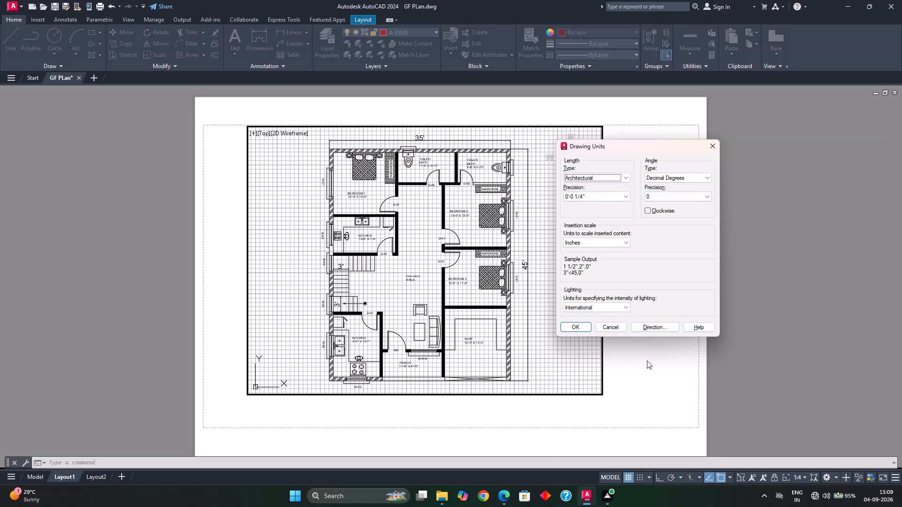
Accept the Drawing Units settings with architectural length and inches as the insertion scale.
click(585, 327)
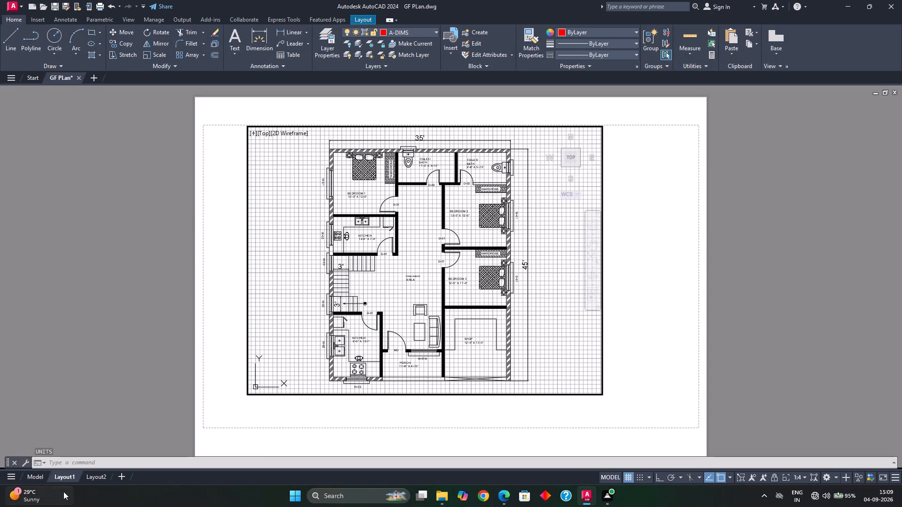
Inspect the upper part of the floor plan in model space and return to Layout1.
click(30, 480)
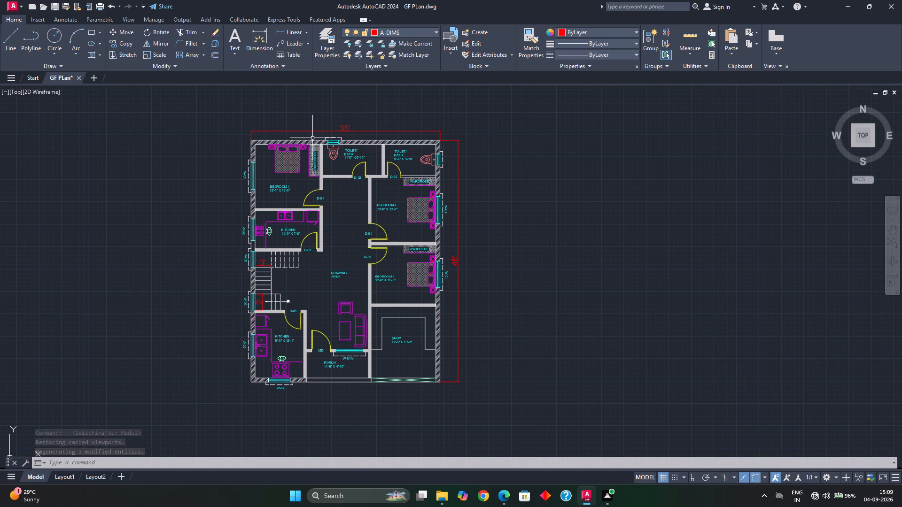
scroll(343, 134, up, 1)
middle_click(344, 135)
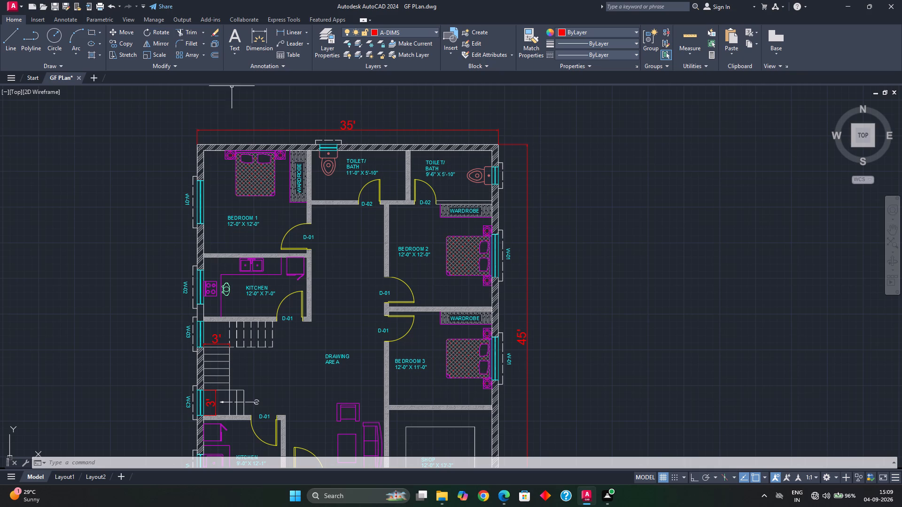
click(70, 476)
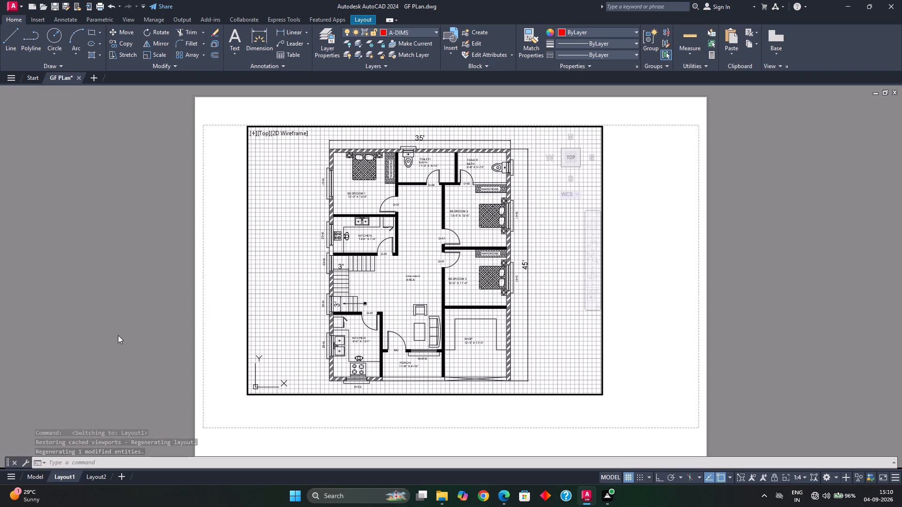
Open the Properties palette for Layout1 and examine its layout, plot style, view and miscellaneous settings.
key(ctrl+1)
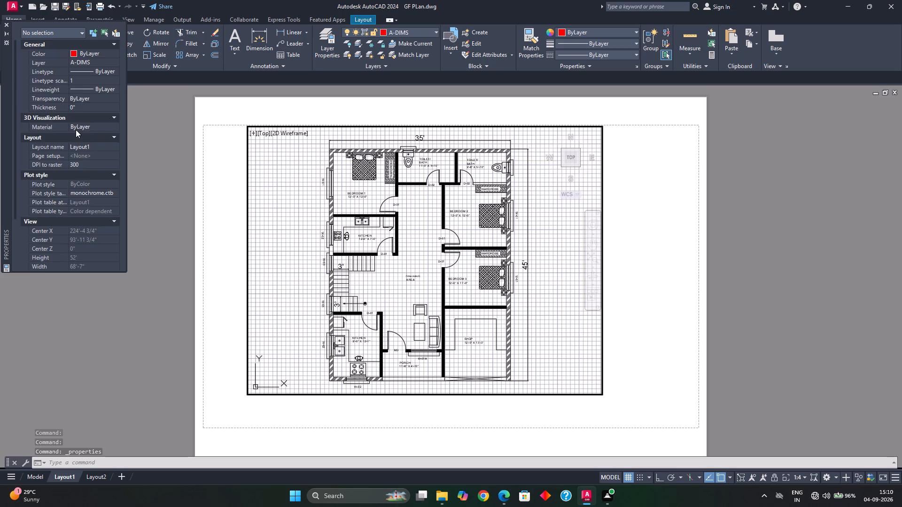
scroll(76, 130, down, 1)
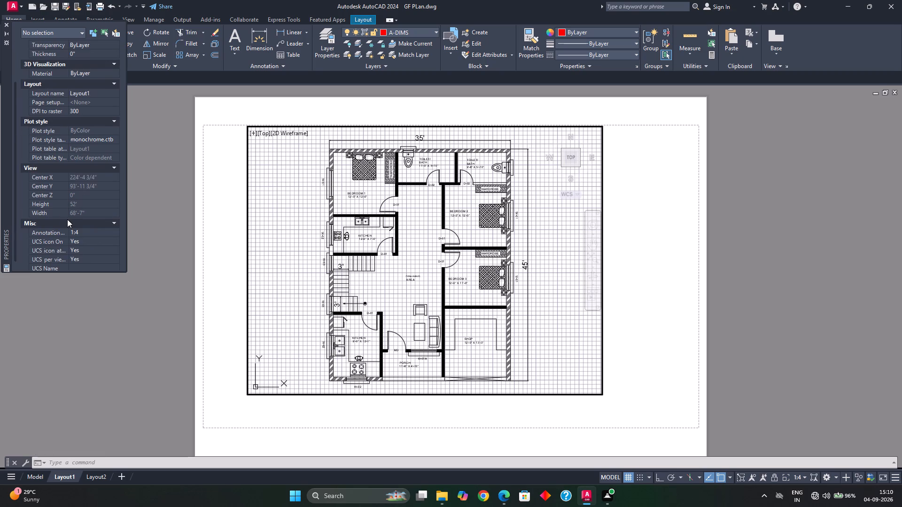
scroll(72, 220, down, 3)
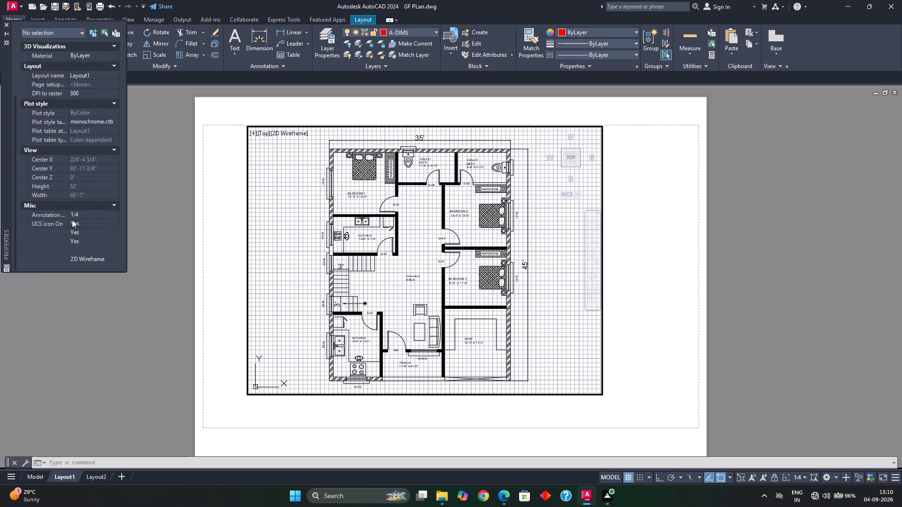
scroll(72, 220, up, 3)
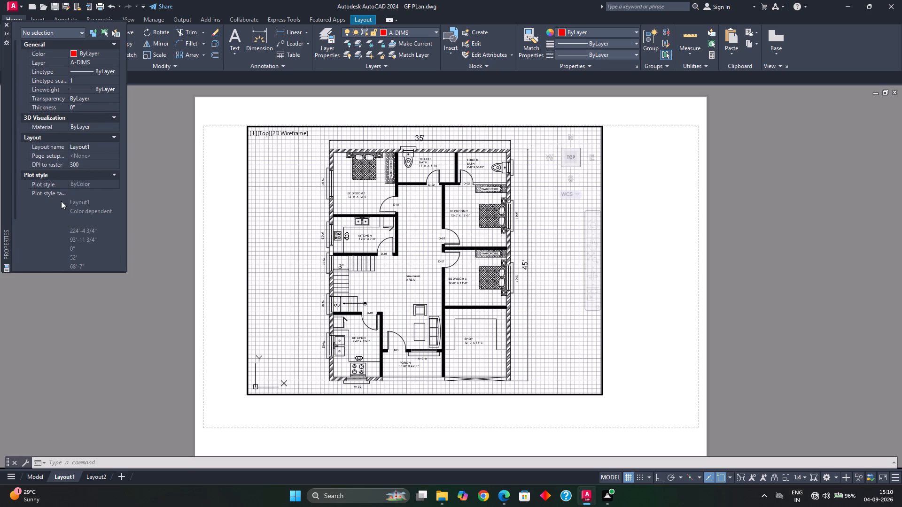
scroll(69, 207, down, 1)
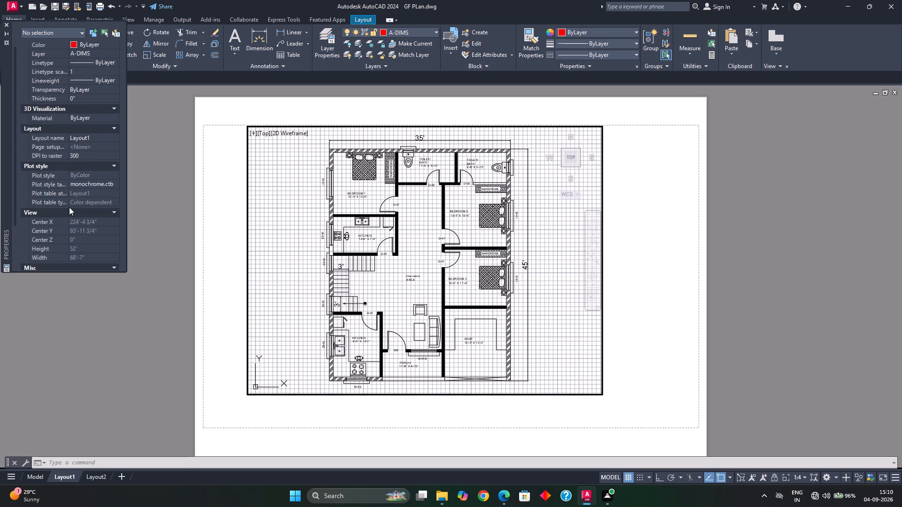
scroll(70, 206, down, 1)
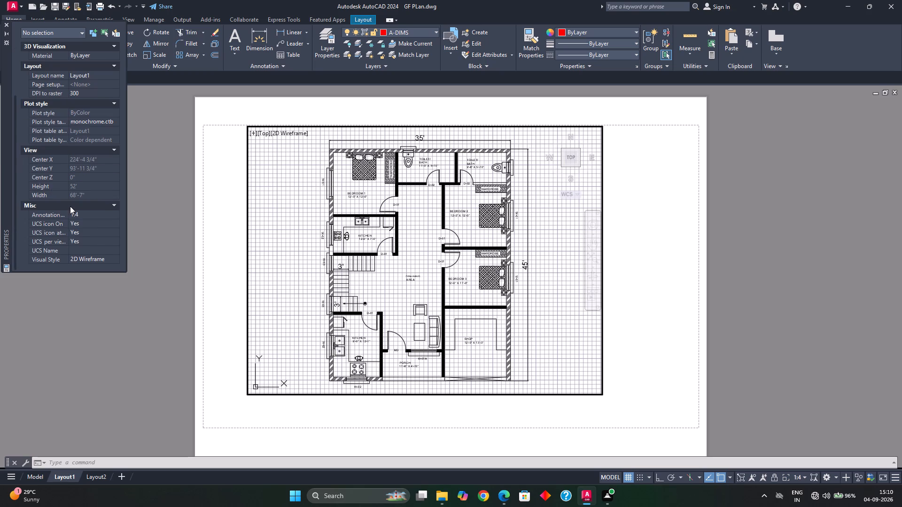
scroll(70, 206, down, 2)
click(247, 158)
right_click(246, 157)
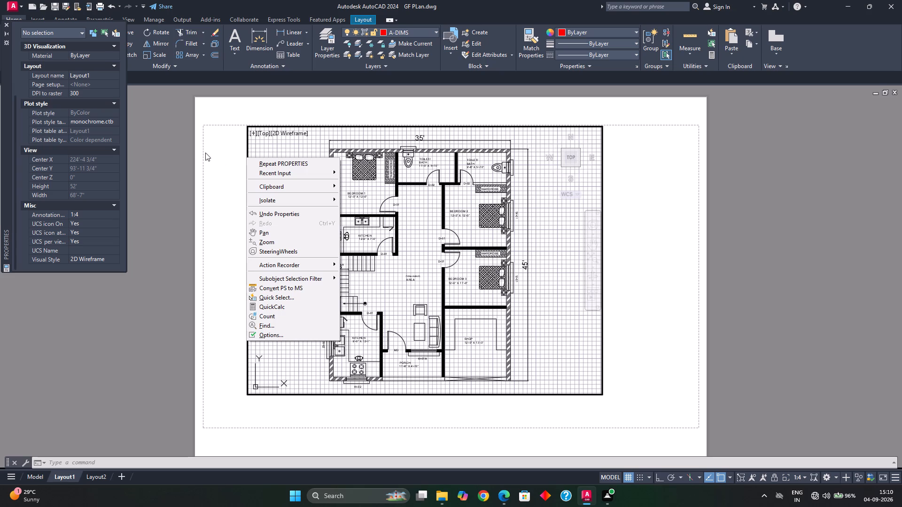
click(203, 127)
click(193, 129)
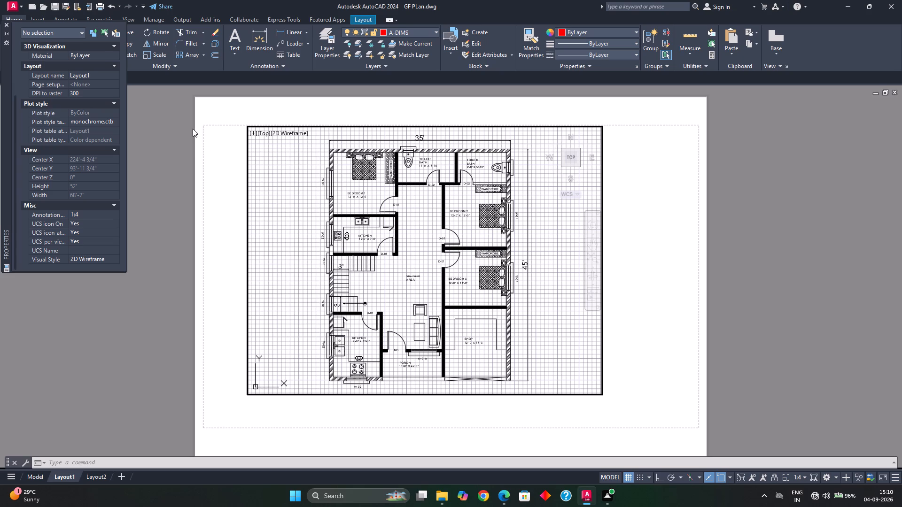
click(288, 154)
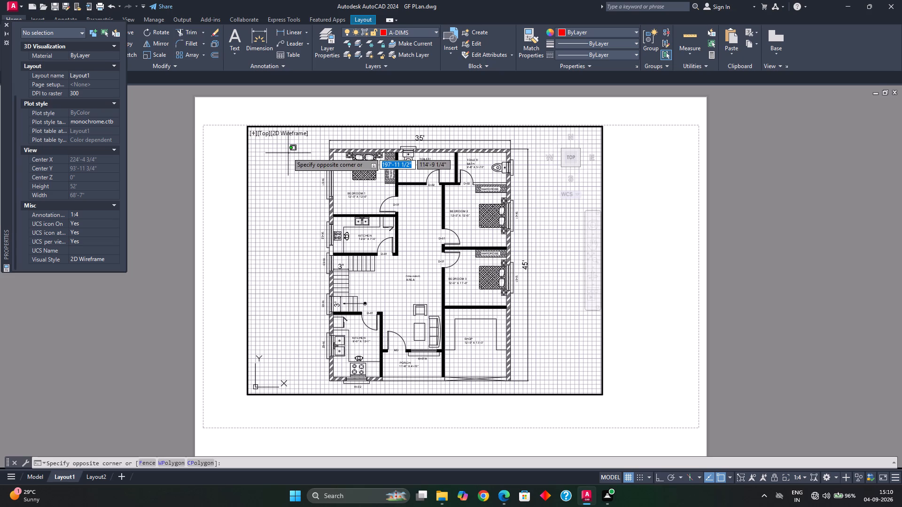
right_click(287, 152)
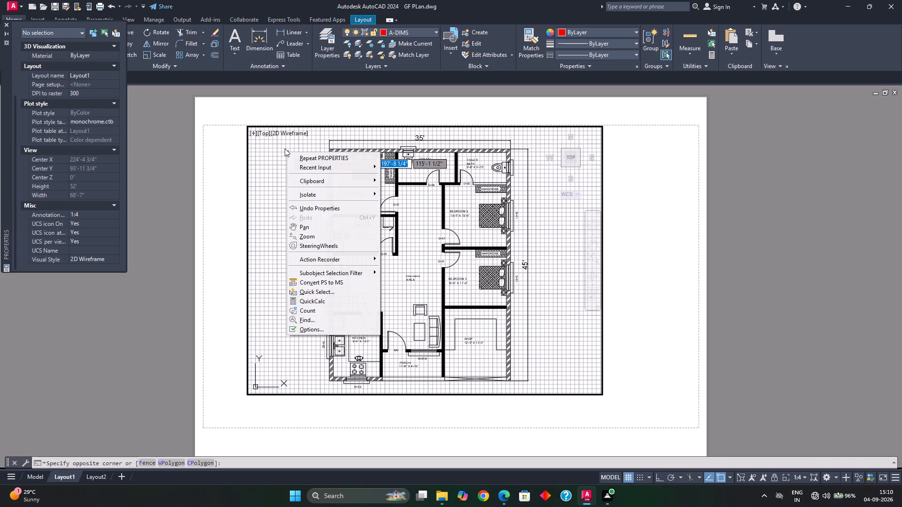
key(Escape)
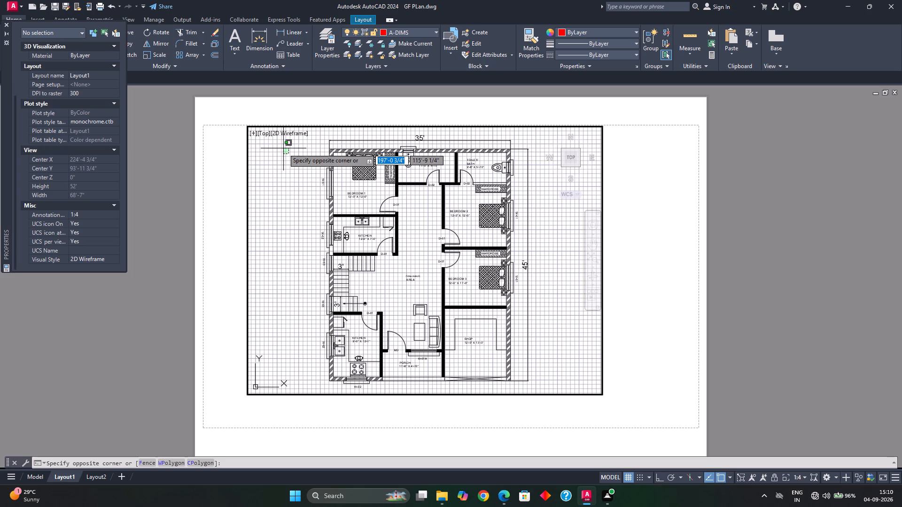
Zoom the active Layout1 viewport to the extents of the floor plan.
text(Z E)
key(space)
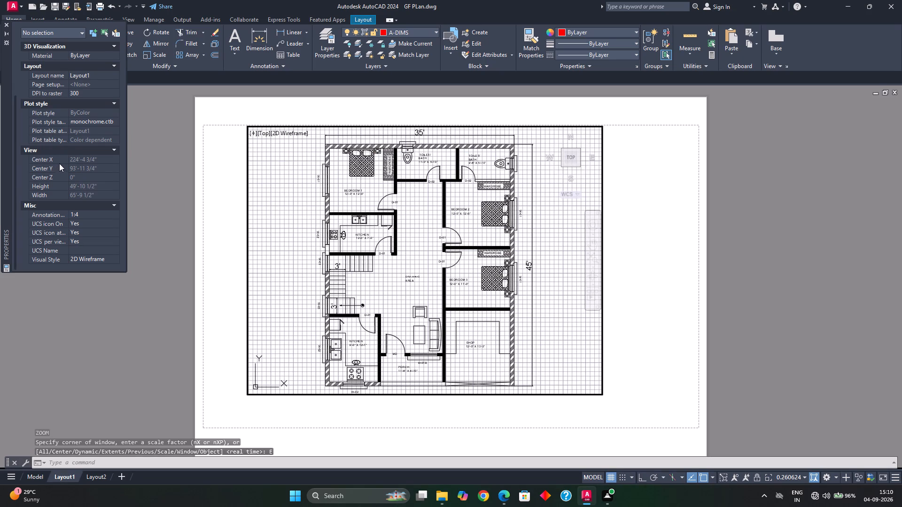
Look through the View and General properties of the active viewport and open the linetype scale value for editing.
click(81, 150)
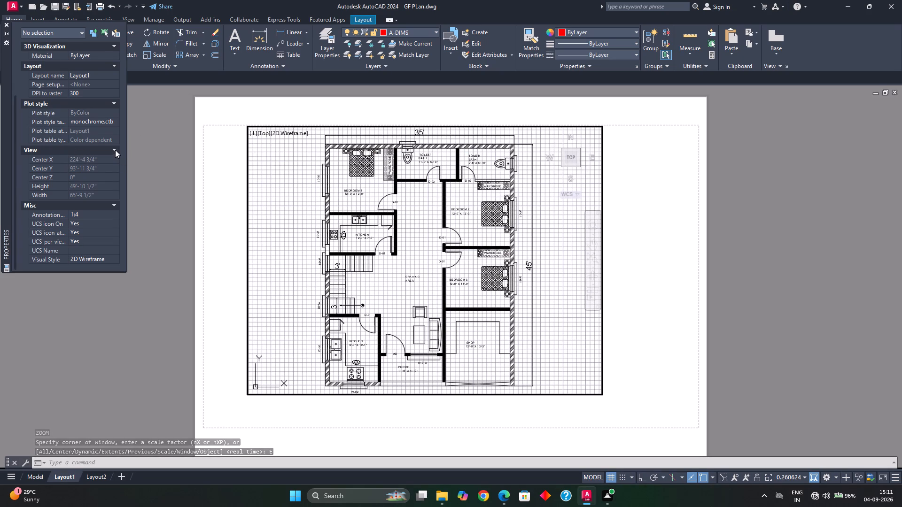
click(114, 148)
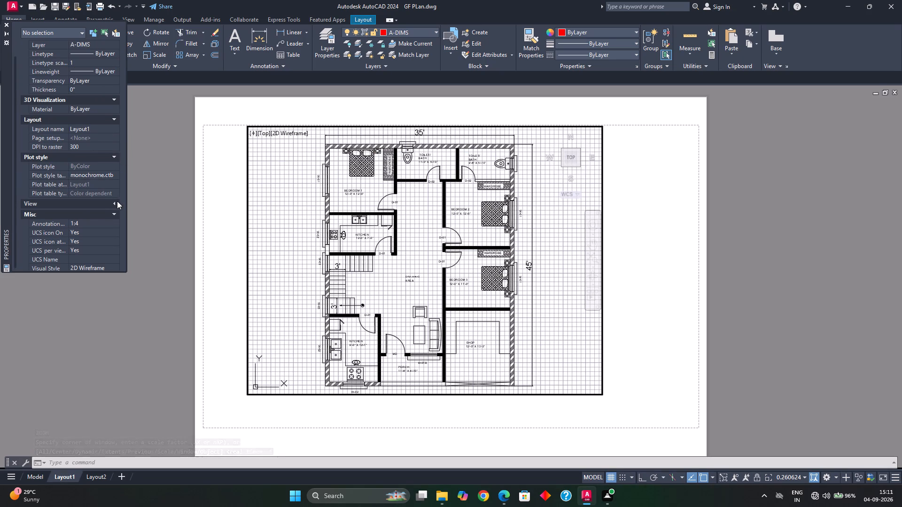
click(116, 201)
scroll(108, 195, up, 4)
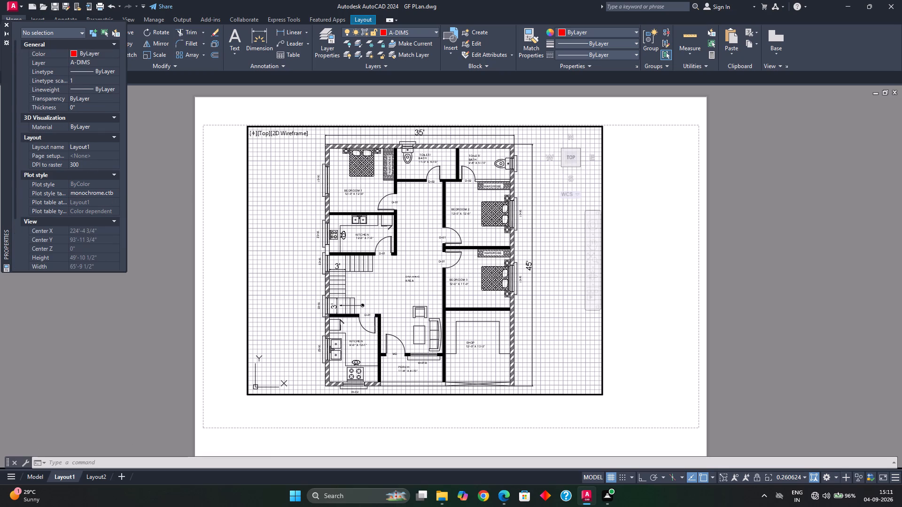
click(86, 81)
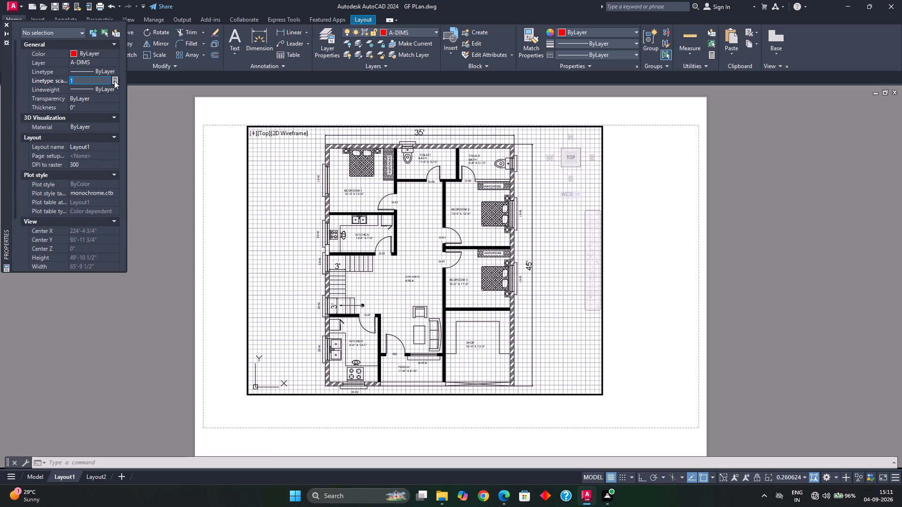
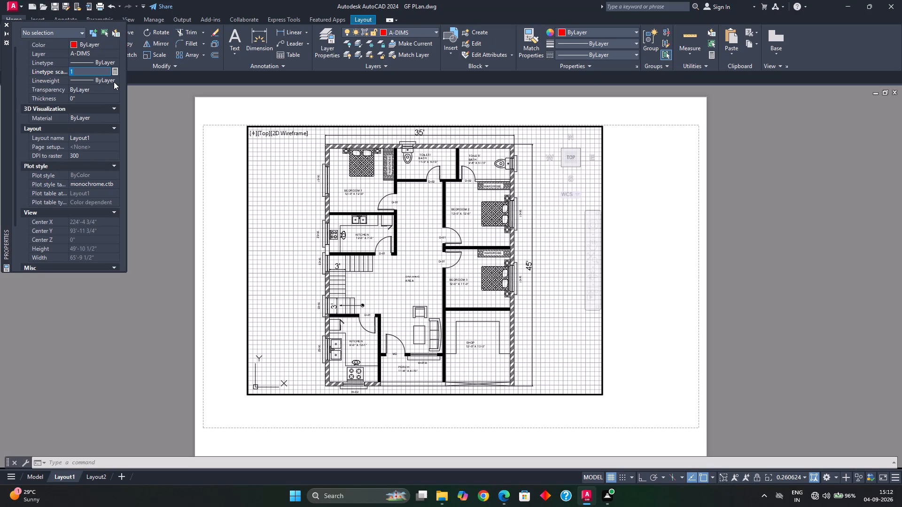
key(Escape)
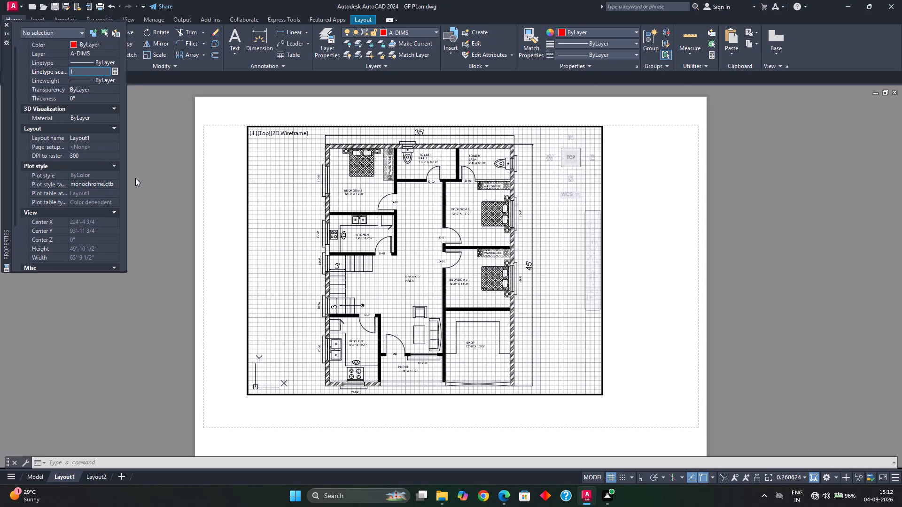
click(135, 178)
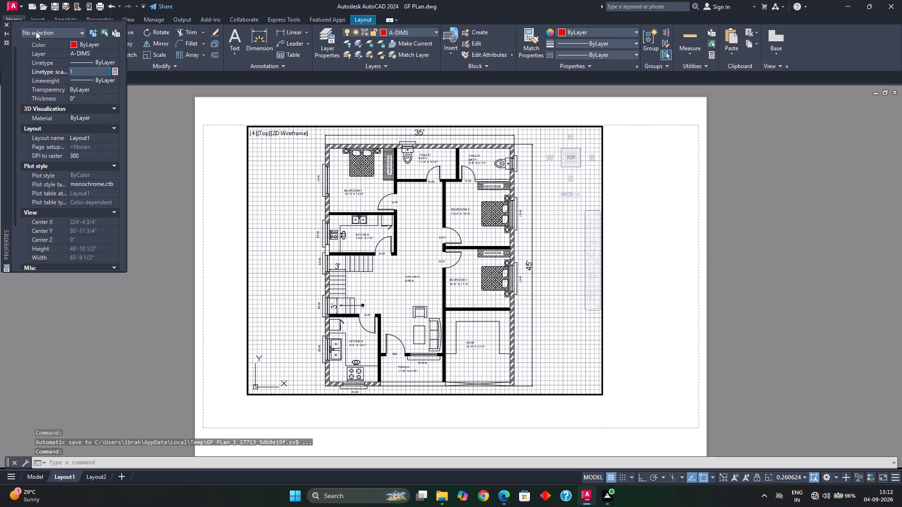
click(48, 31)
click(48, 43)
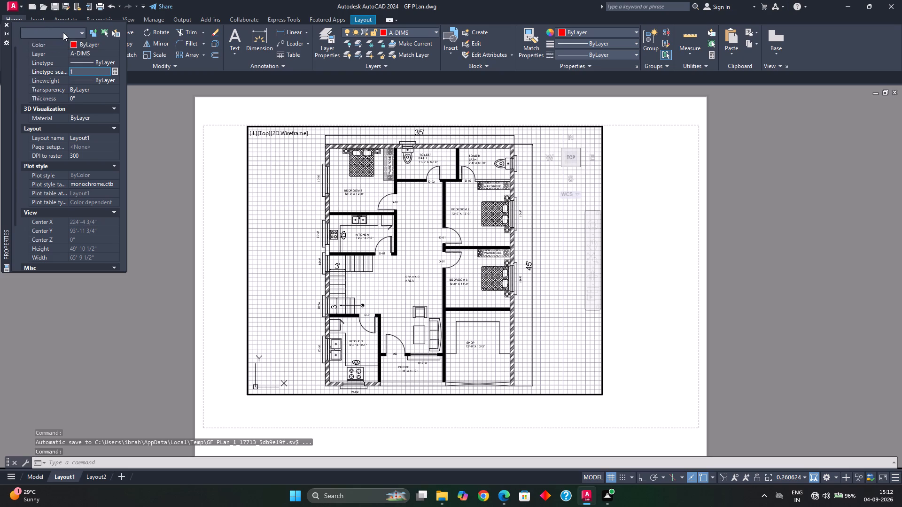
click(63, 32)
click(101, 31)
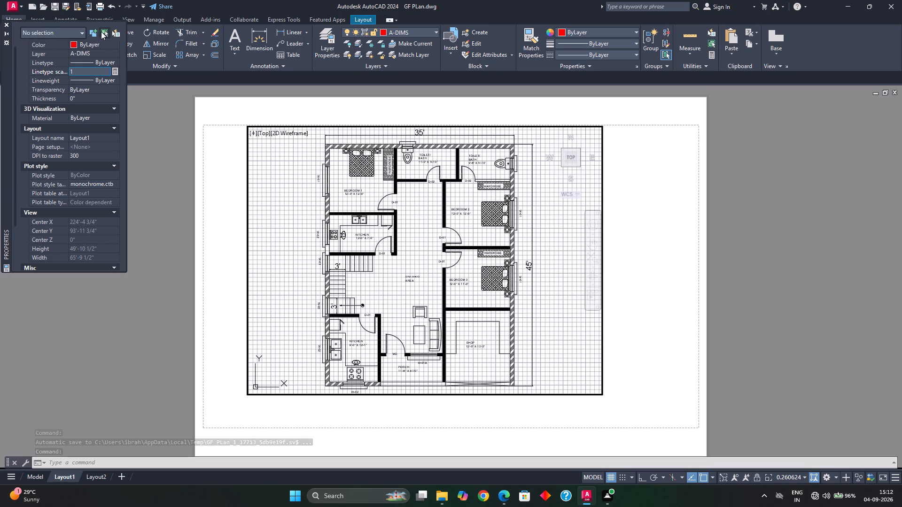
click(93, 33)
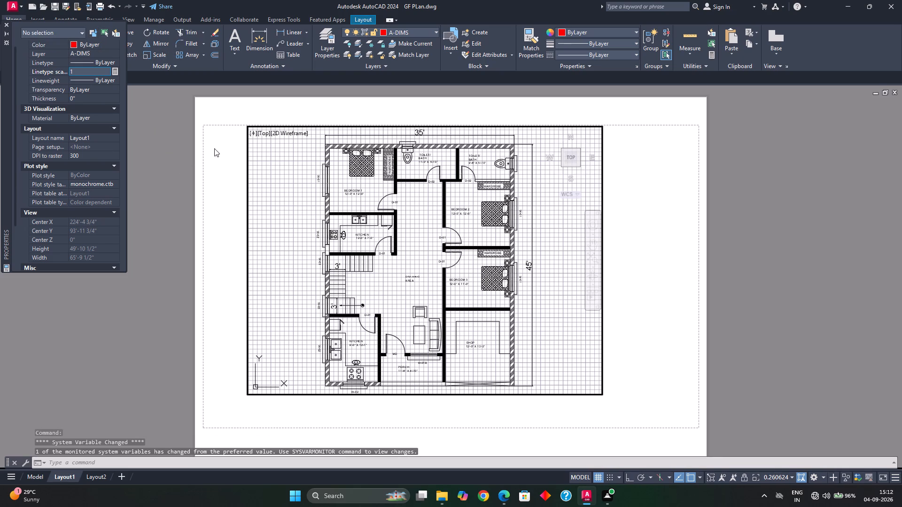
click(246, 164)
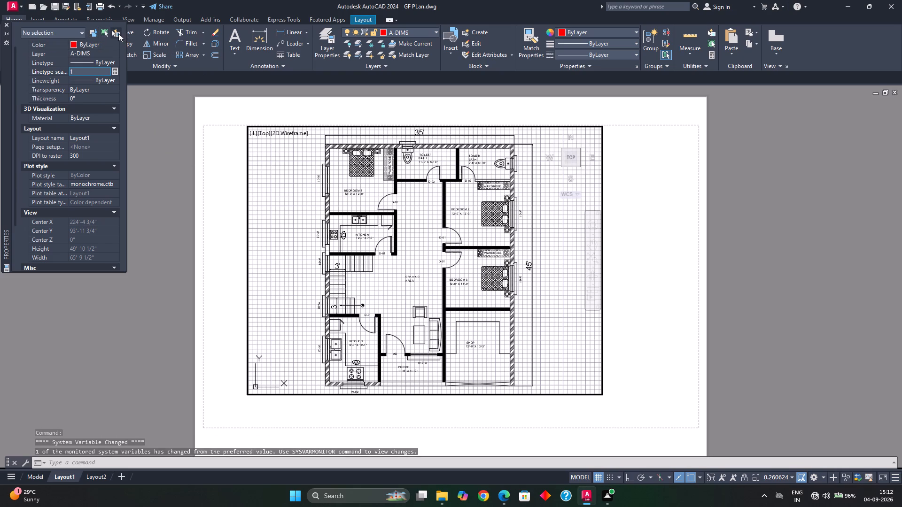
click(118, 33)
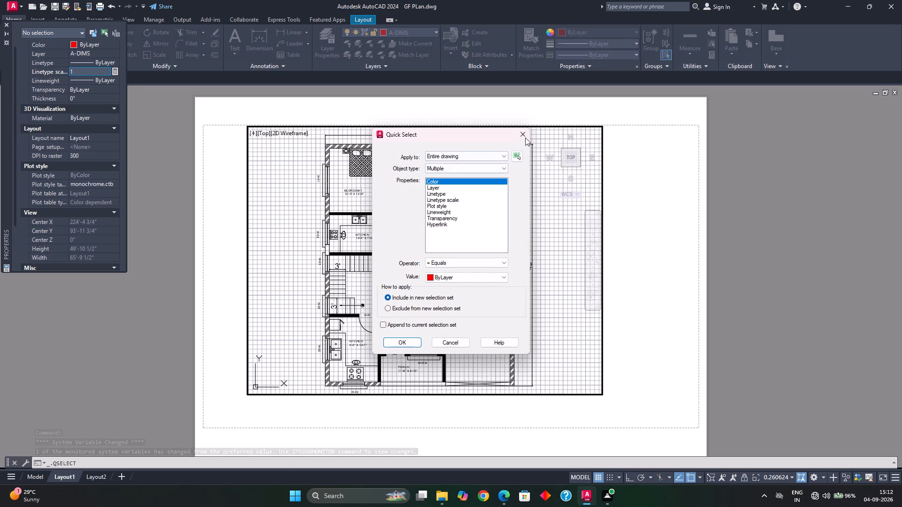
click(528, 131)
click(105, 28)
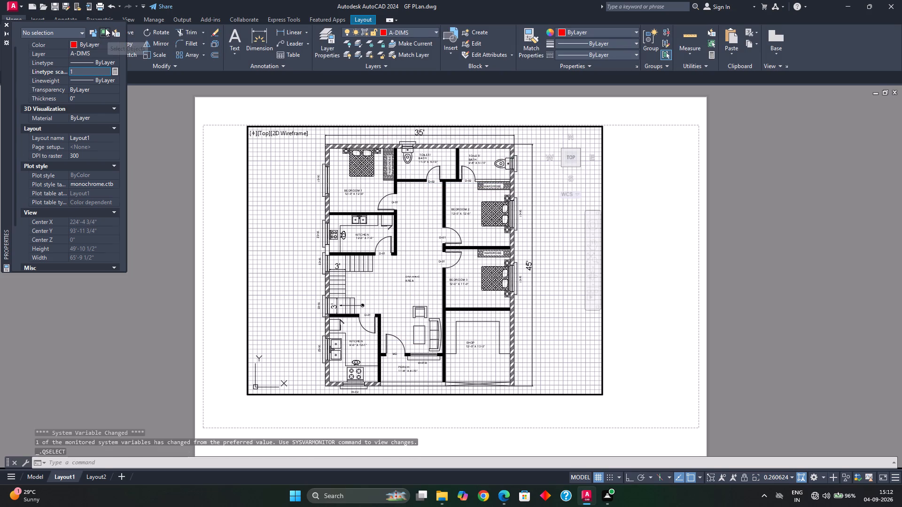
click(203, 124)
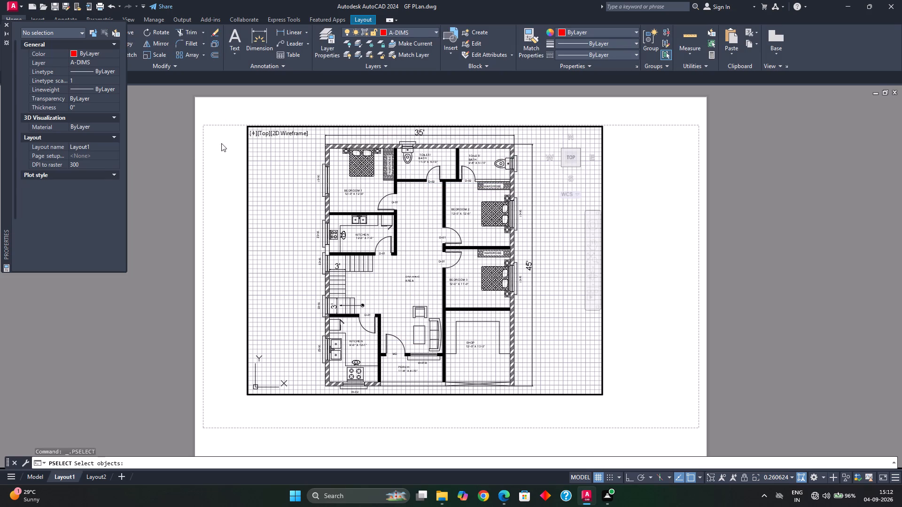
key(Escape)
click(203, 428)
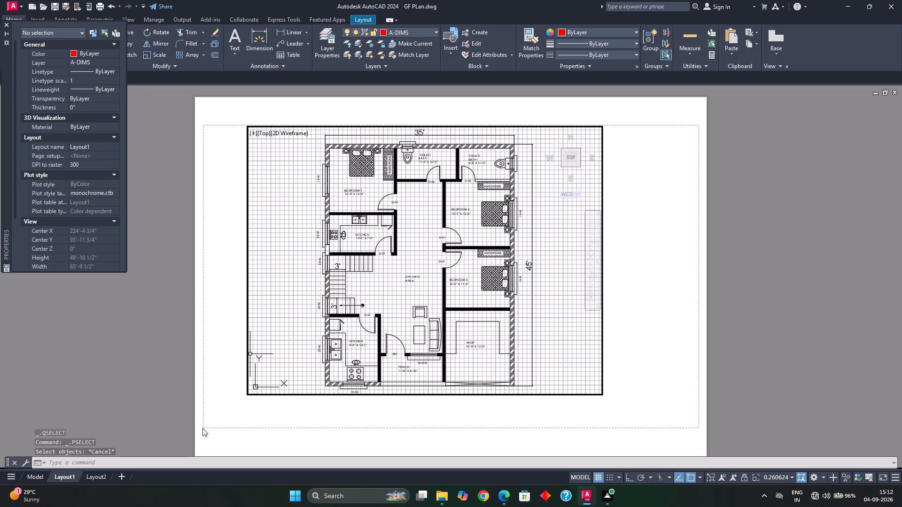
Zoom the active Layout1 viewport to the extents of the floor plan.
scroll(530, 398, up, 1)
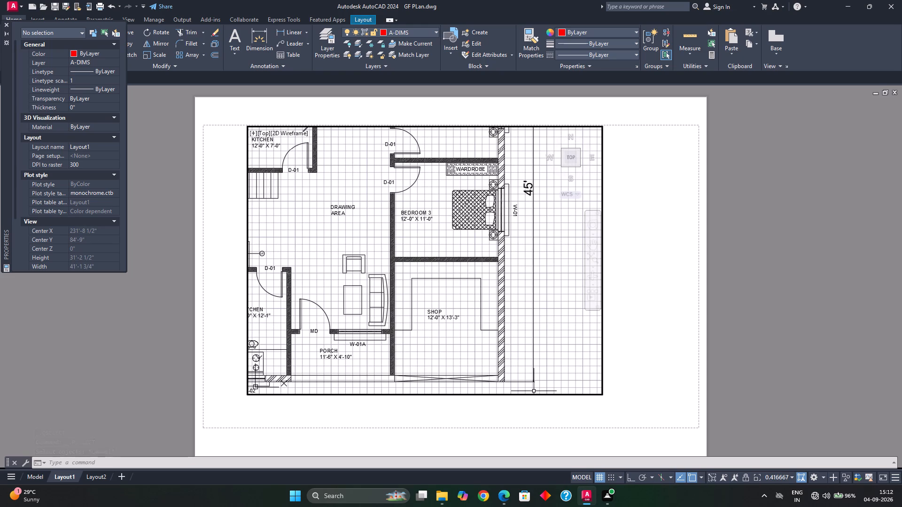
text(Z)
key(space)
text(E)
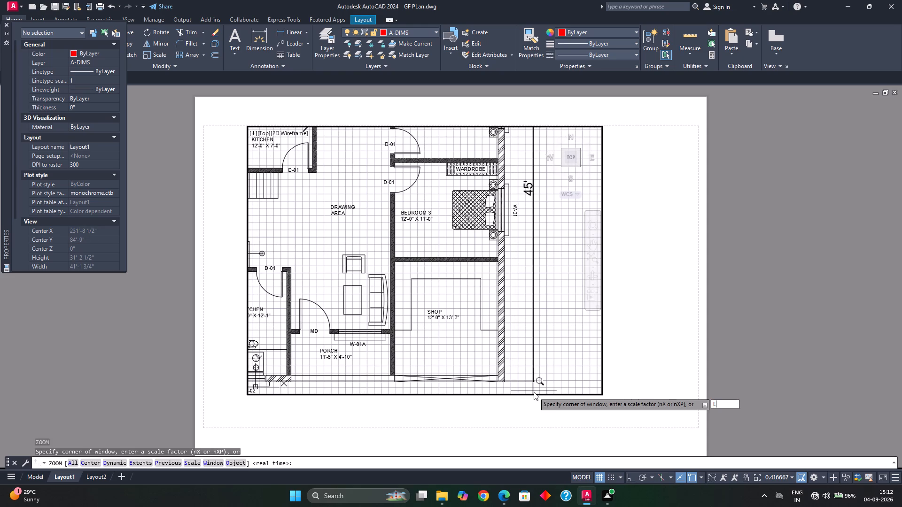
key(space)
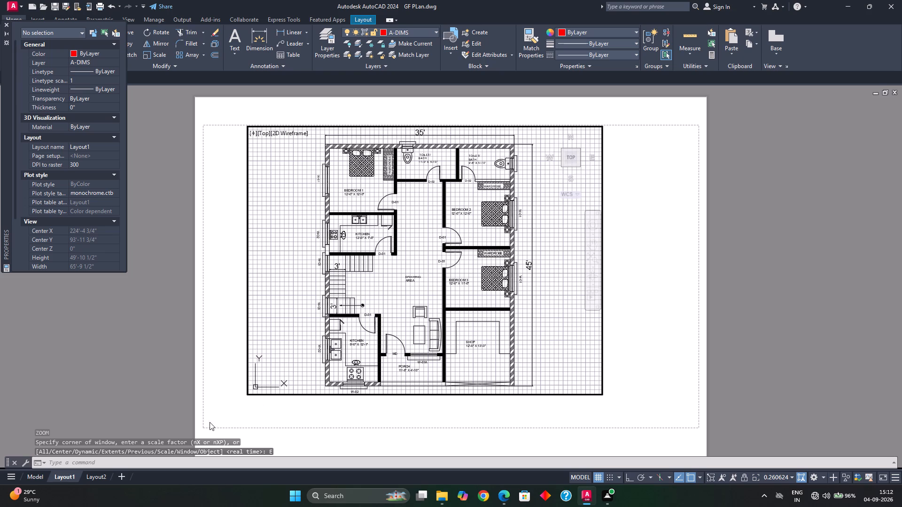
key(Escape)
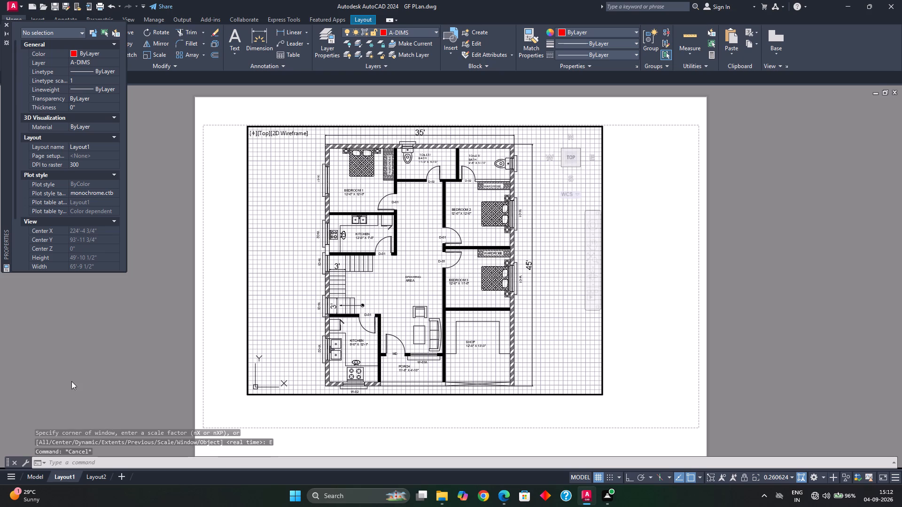
Look over the Layout1 property groups and close the Properties palette.
click(7, 267)
click(7, 267)
click(114, 146)
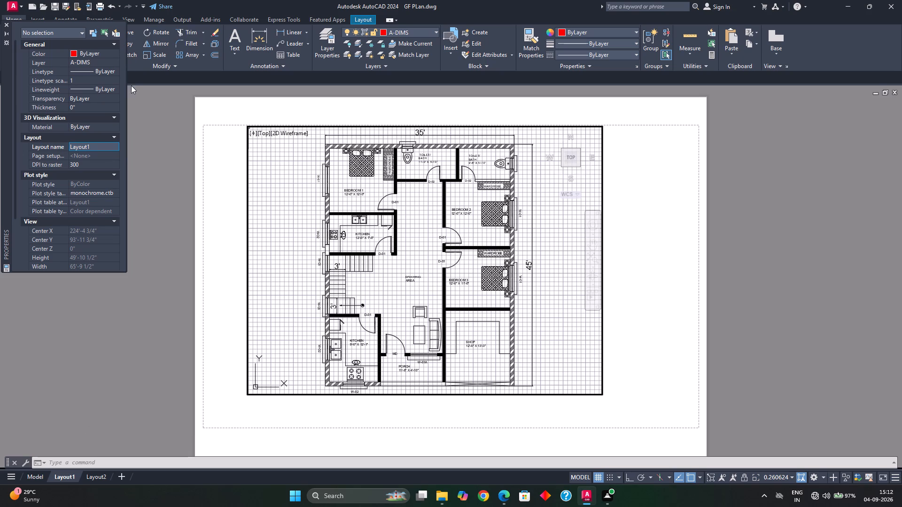
click(50, 44)
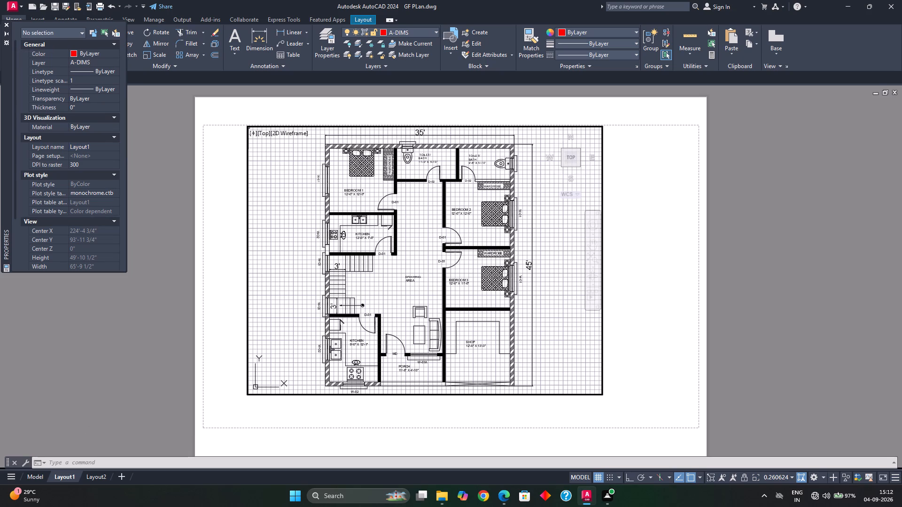
click(114, 41)
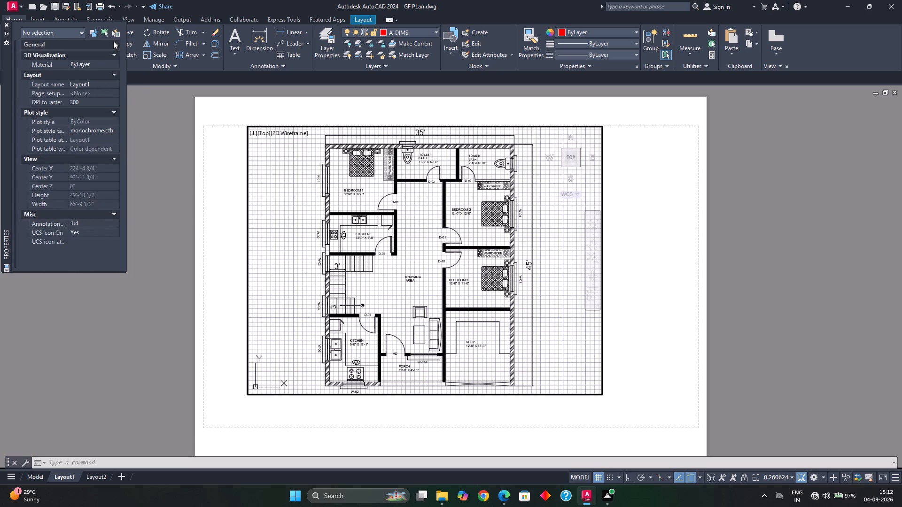
click(113, 40)
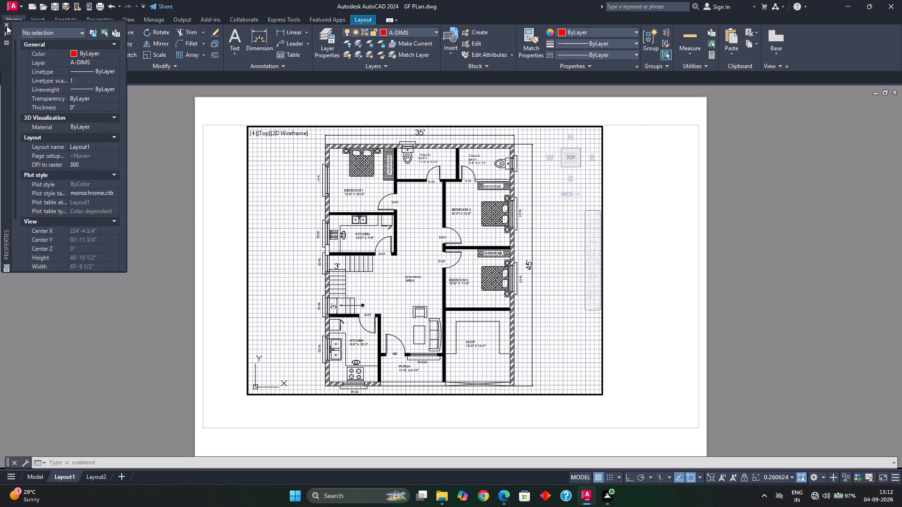
click(7, 26)
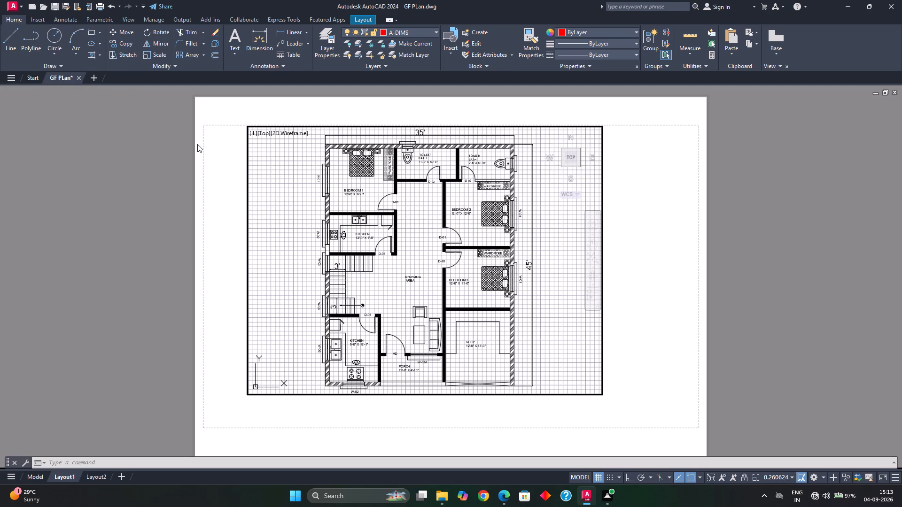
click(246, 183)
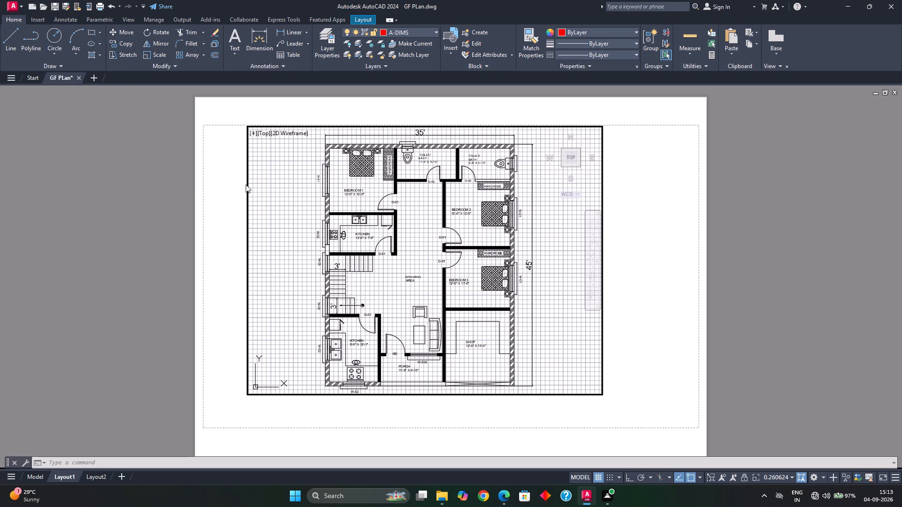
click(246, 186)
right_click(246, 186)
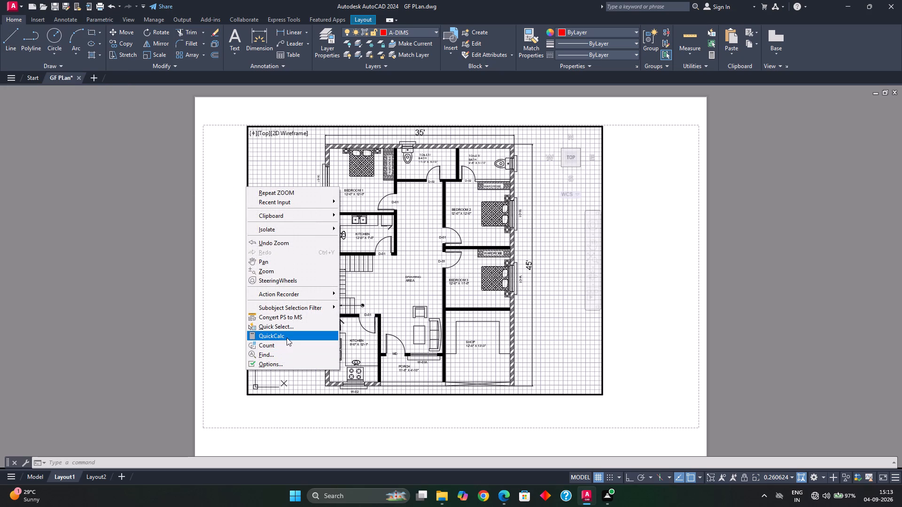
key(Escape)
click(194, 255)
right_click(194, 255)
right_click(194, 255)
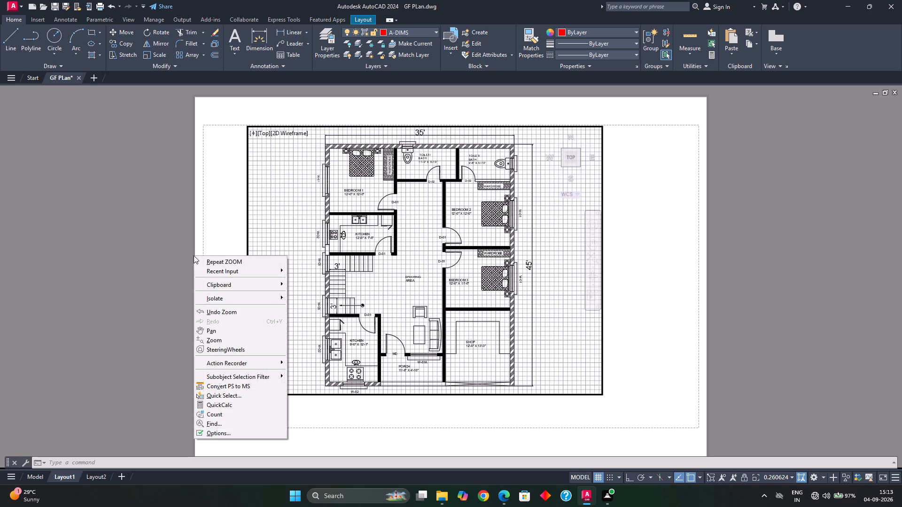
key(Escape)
Leave the active floor plan viewport and return to paper space on Layout1.
double_click(194, 255)
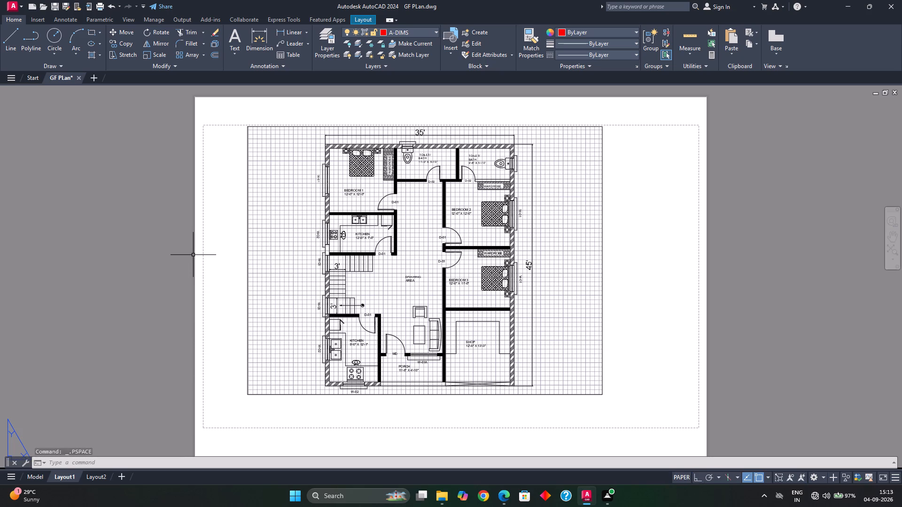
click(193, 255)
key(Escape)
right_click(193, 255)
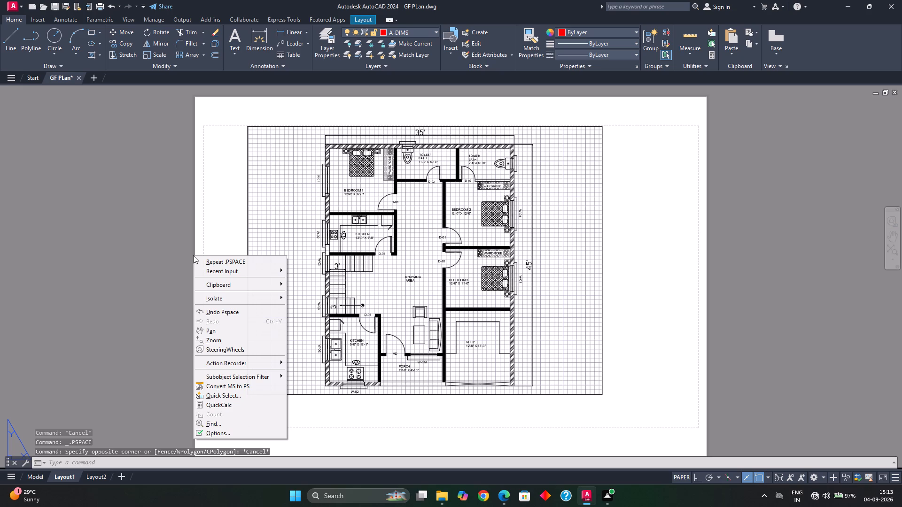
key(Escape)
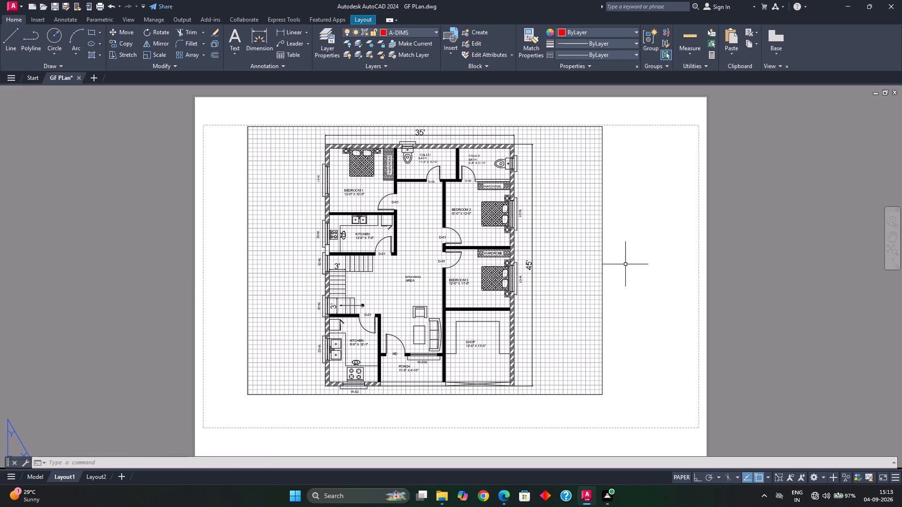
Select the floor plan viewport on Layout1 and examine its General, Geometry and Misc properties, including the scale settings.
click(601, 258)
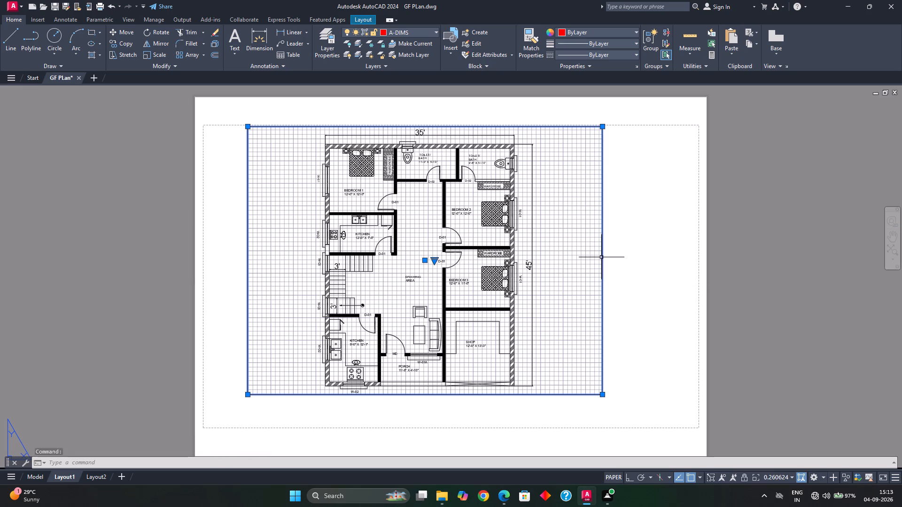
right_click(601, 258)
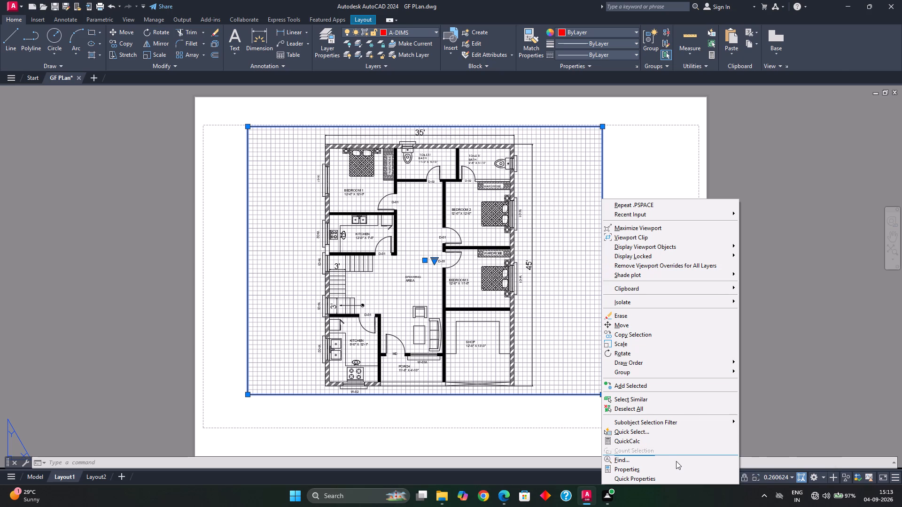
click(667, 470)
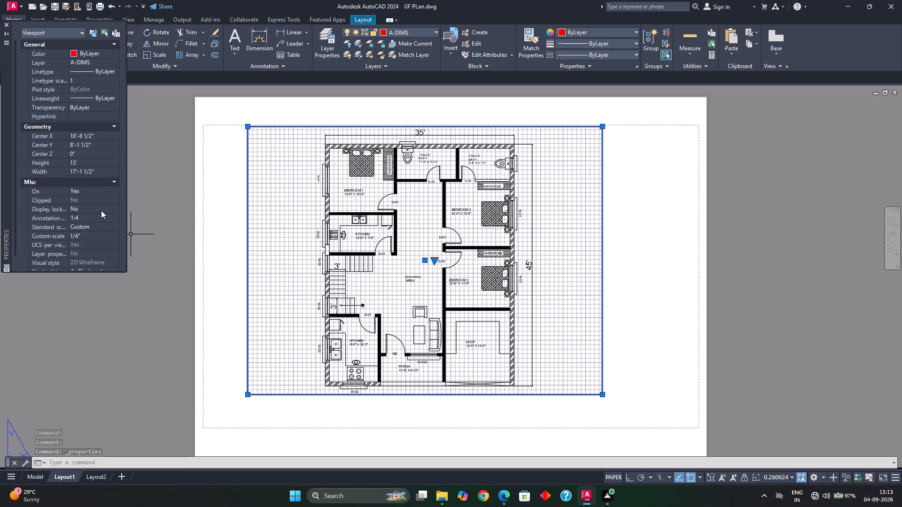
scroll(96, 214, down, 3)
scroll(96, 214, up, 2)
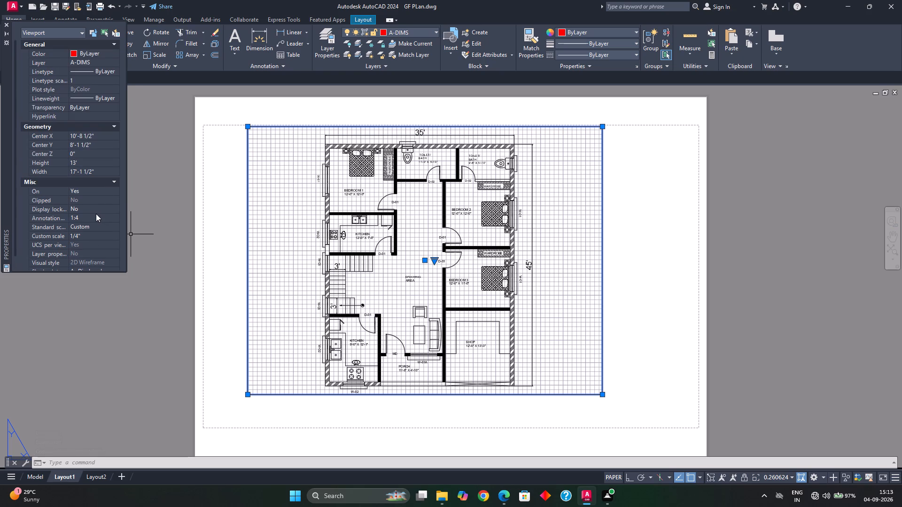
scroll(96, 214, up, 2)
scroll(98, 213, down, 3)
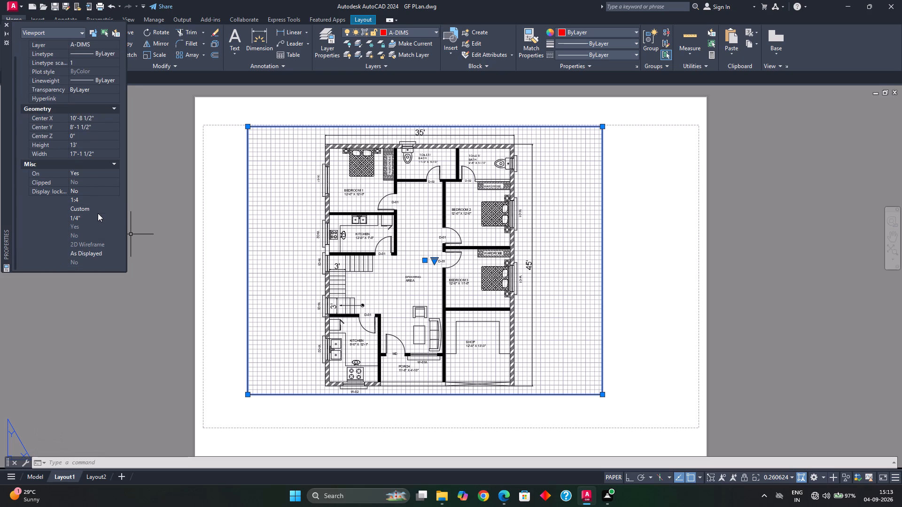
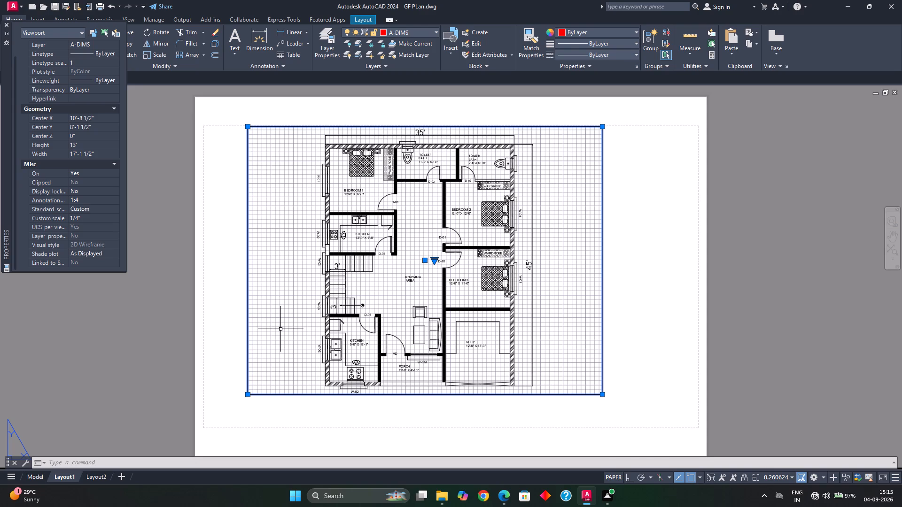
Deselect the viewport and measure the distance between the outer corners of the floor plan's top wall.
key(Escape)
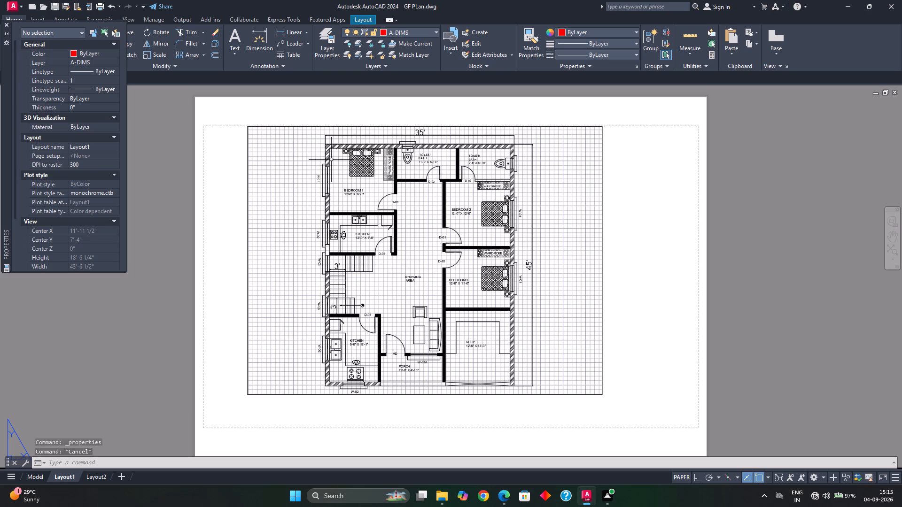
text(DI)
text(ST)
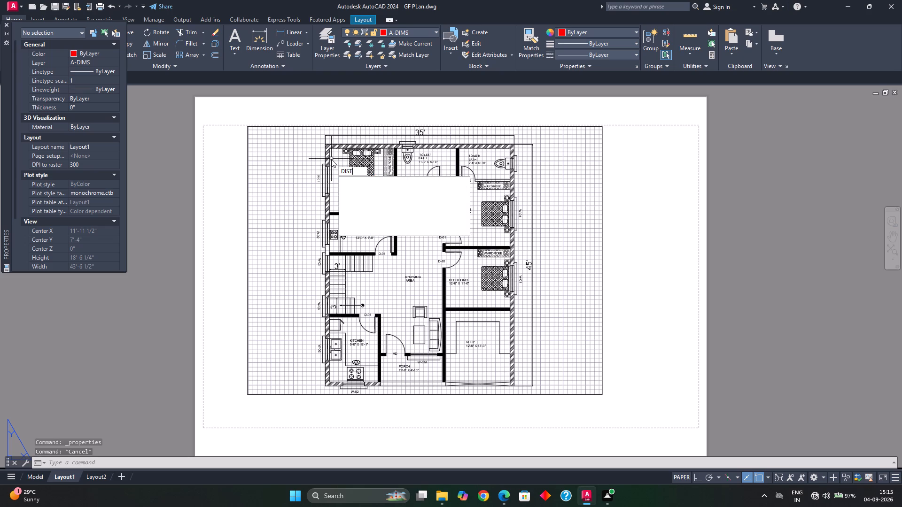
click(358, 181)
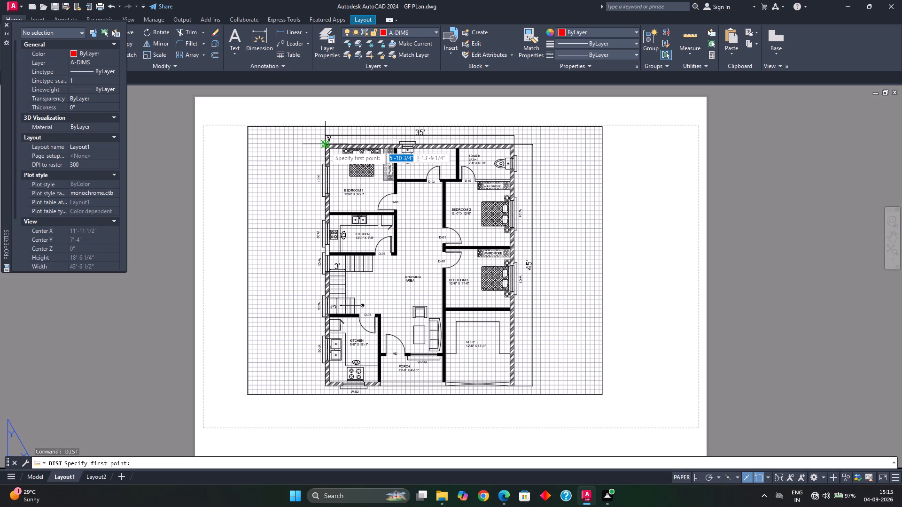
click(326, 146)
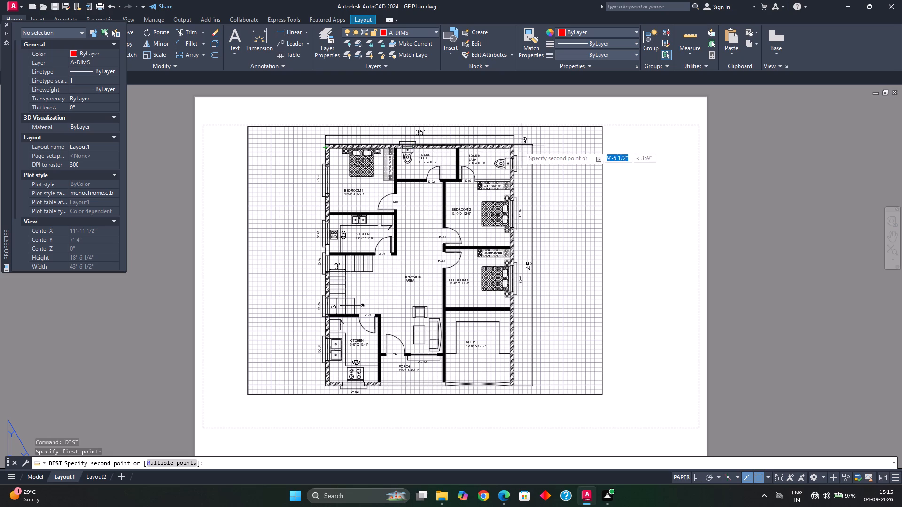
click(513, 146)
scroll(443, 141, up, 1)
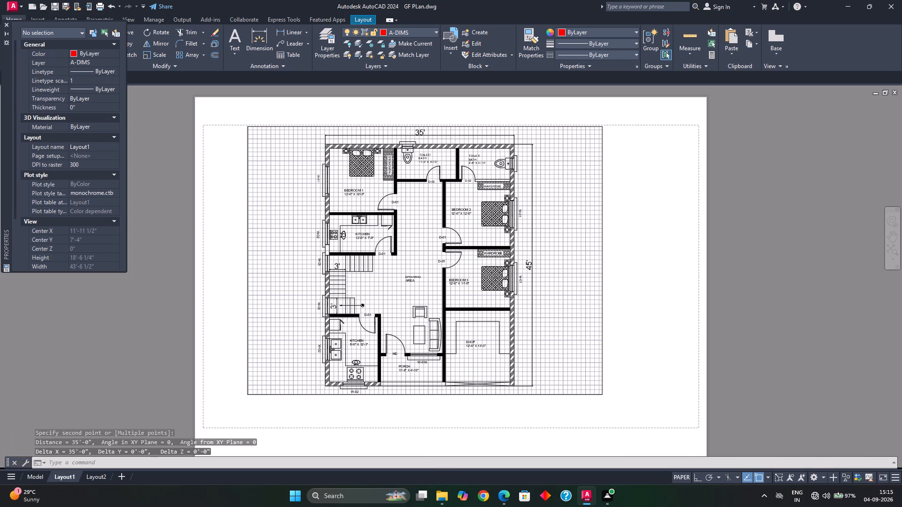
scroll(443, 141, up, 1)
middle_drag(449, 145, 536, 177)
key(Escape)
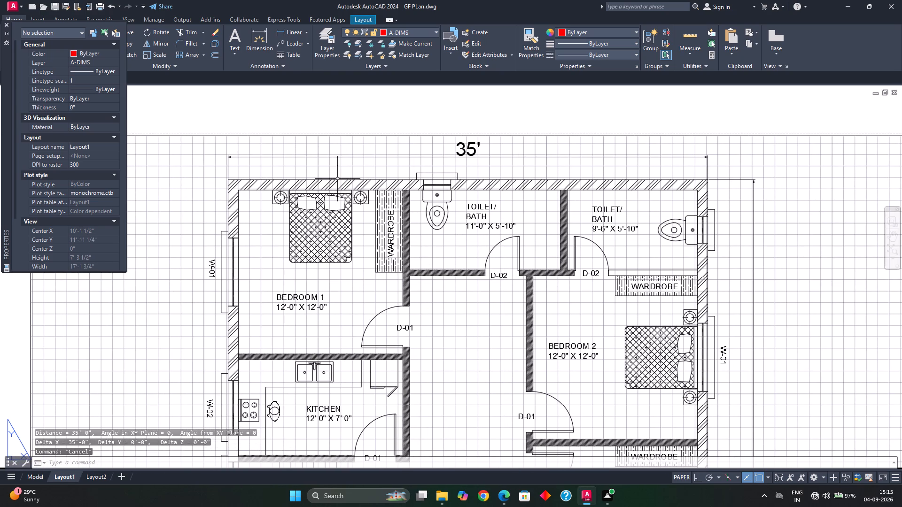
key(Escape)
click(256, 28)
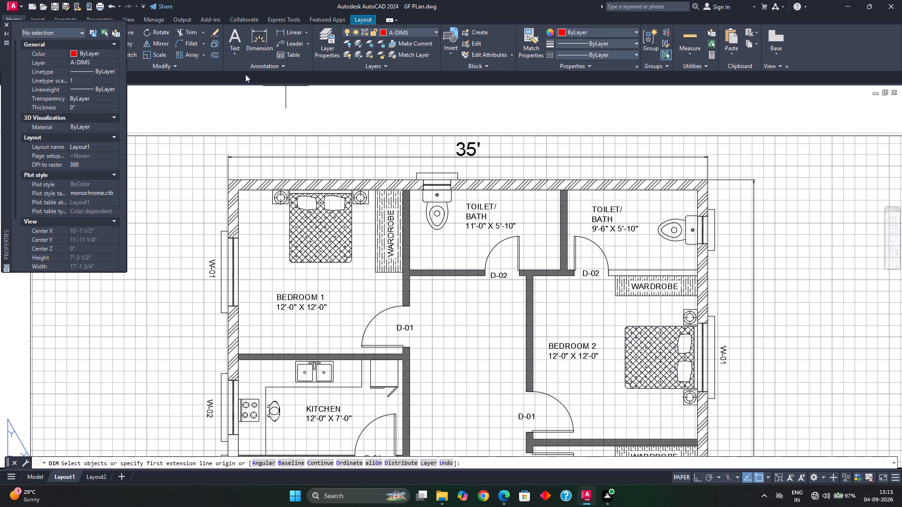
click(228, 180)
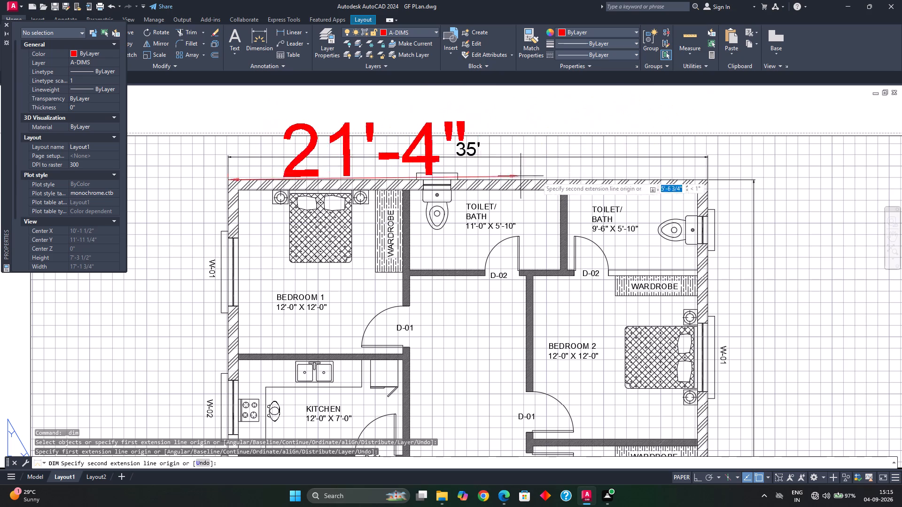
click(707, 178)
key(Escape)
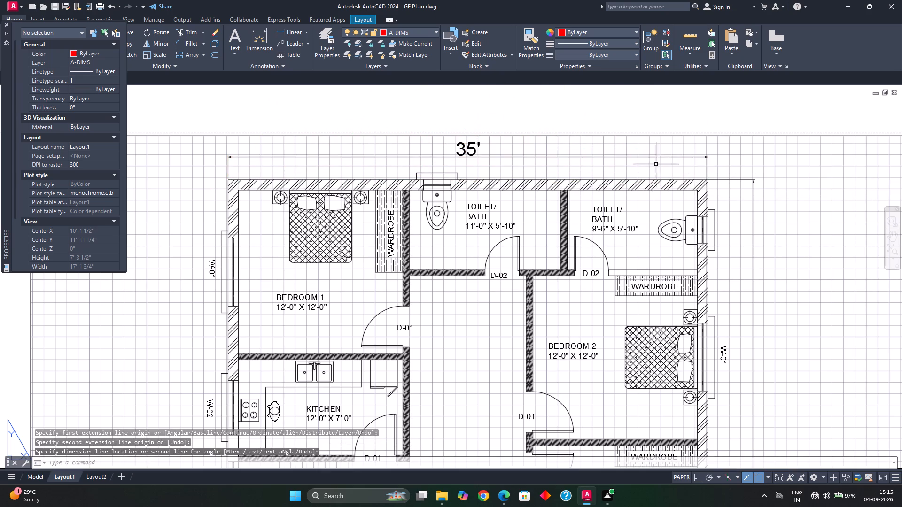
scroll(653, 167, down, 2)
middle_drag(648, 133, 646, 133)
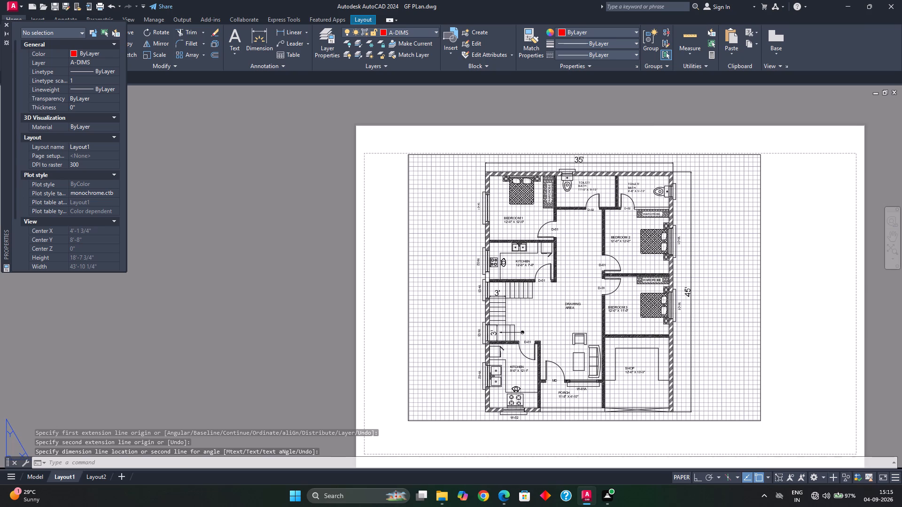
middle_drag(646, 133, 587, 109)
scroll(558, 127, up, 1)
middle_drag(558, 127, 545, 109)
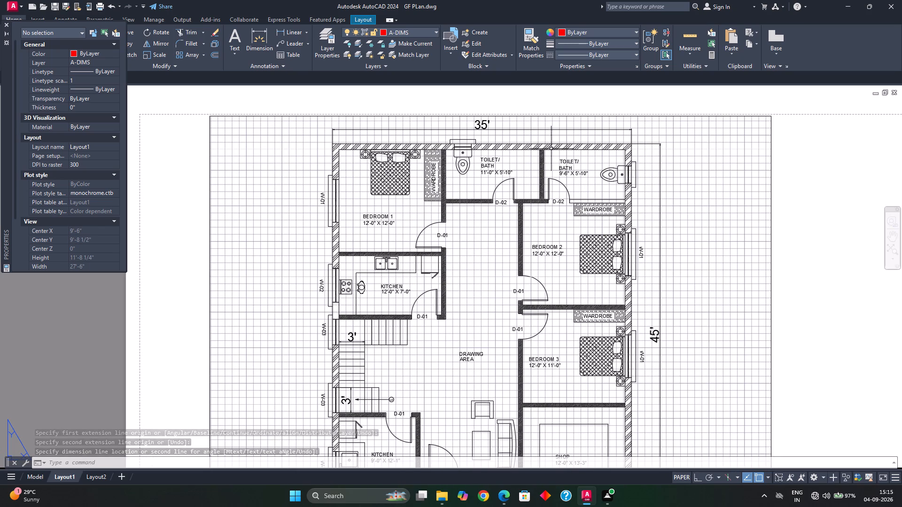
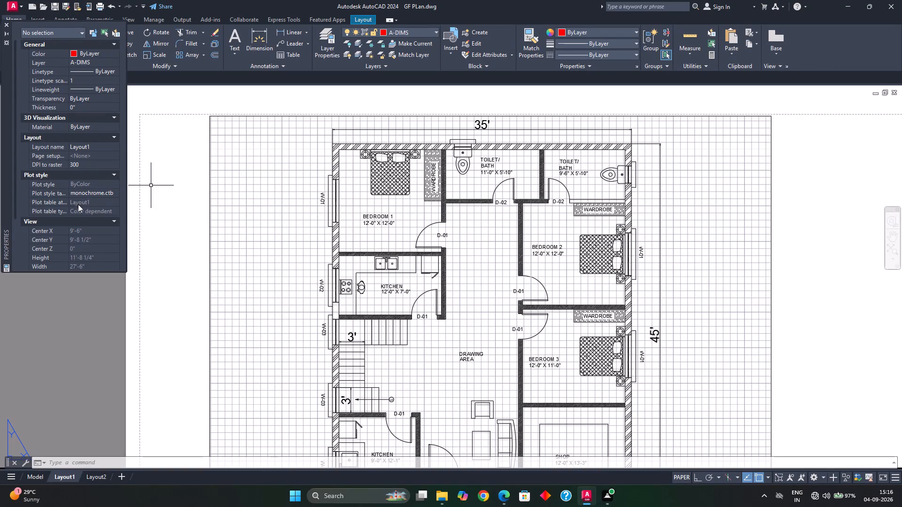
Set the custom scale of the floor plan's viewport on Layout1 to 0.508.
click(209, 222)
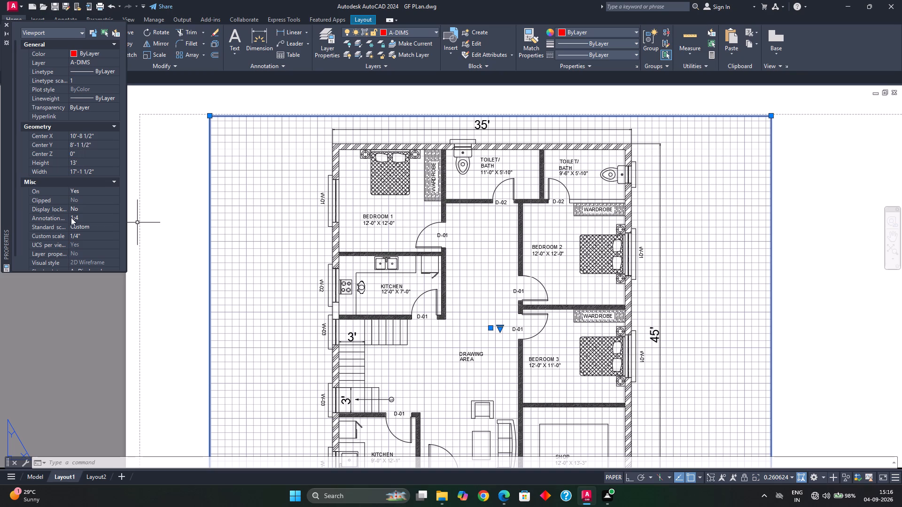
click(88, 235)
text(0.508)
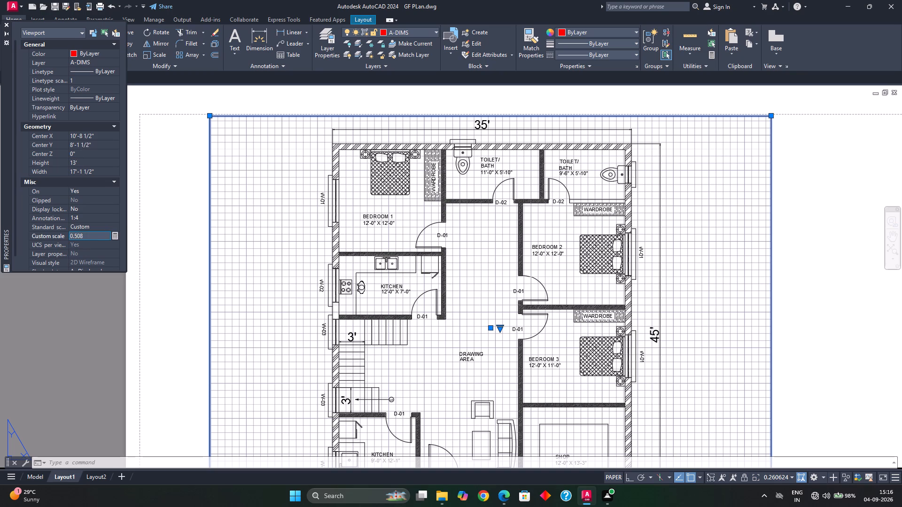
key(Return)
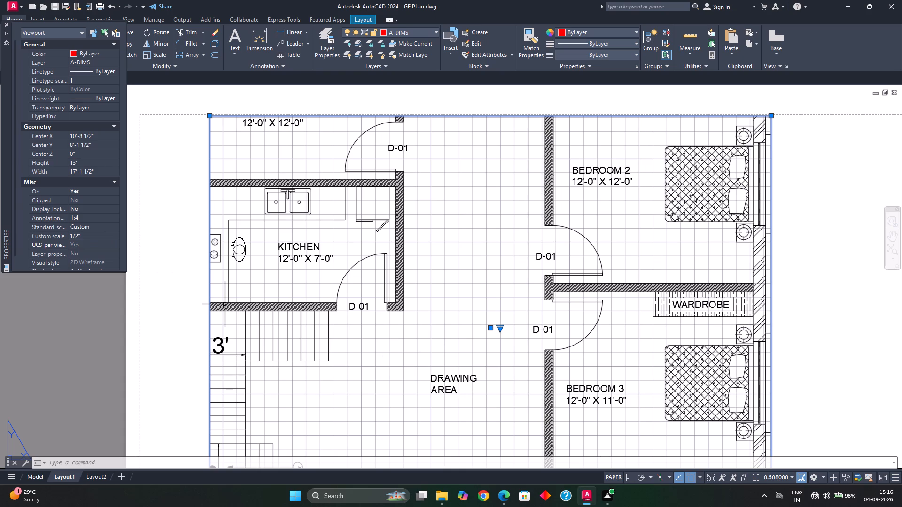
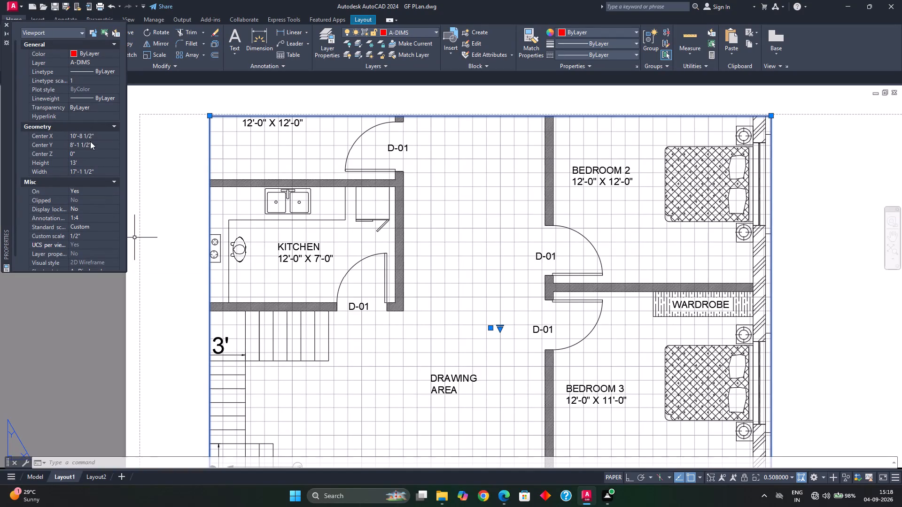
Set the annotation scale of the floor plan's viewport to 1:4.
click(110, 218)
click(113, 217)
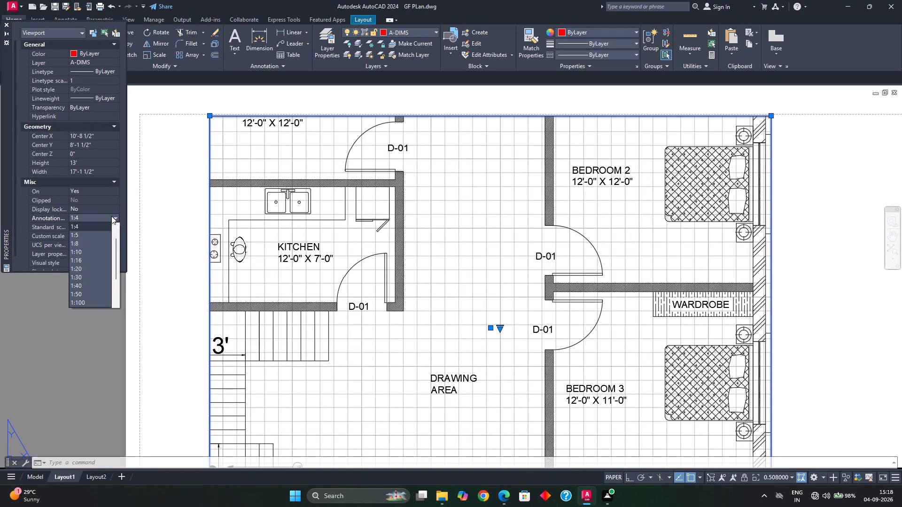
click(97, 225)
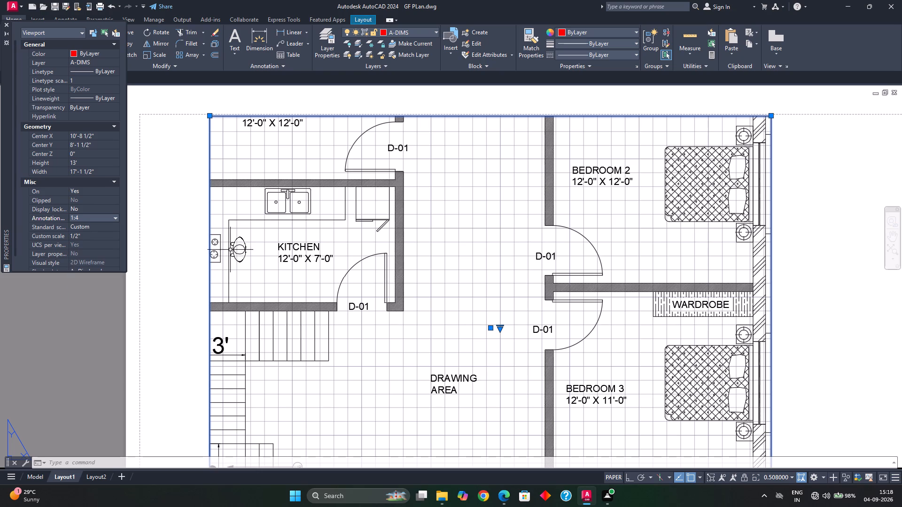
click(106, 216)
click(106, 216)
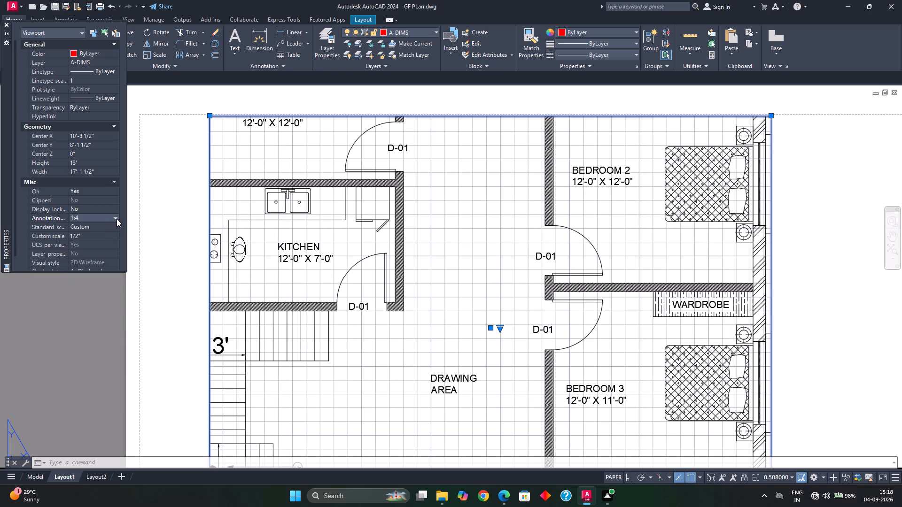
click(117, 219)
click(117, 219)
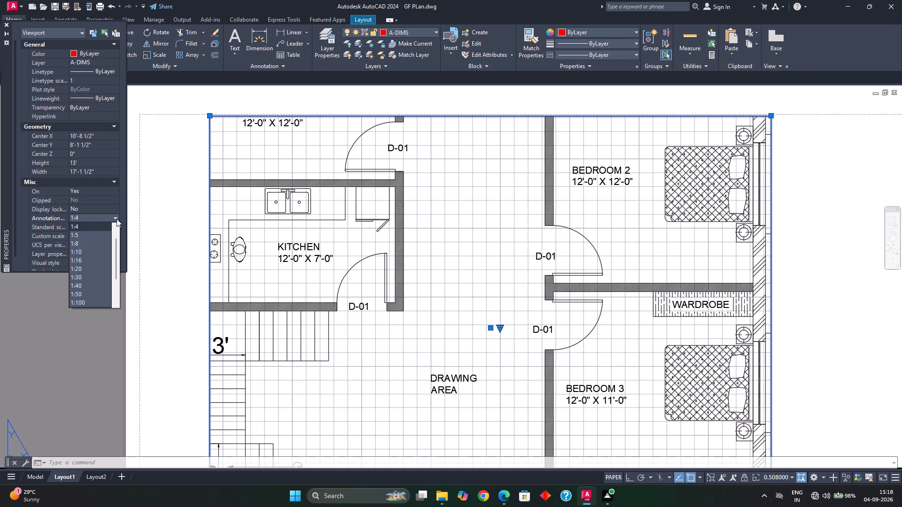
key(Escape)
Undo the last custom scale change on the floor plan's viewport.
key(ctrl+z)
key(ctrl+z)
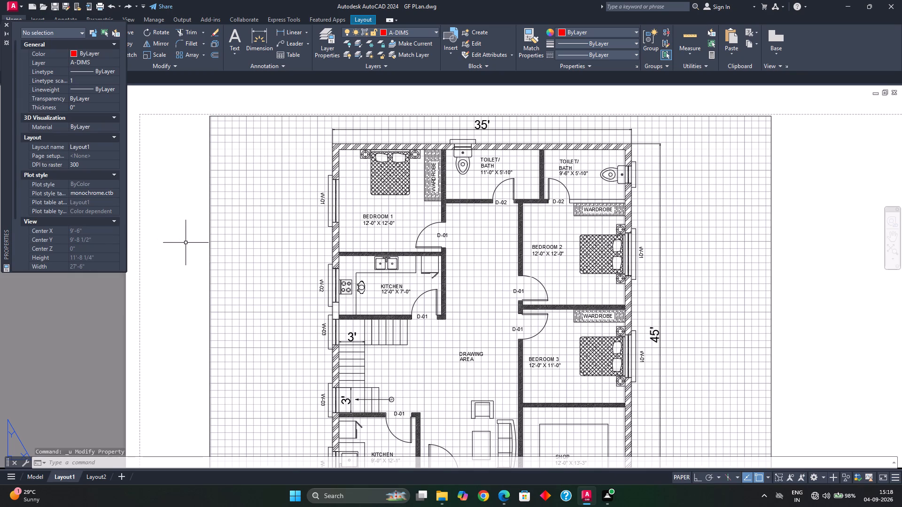
Set the annotation scale of the floor plan's viewport on Layout1 to 1:2.
scroll(97, 232, down, 2)
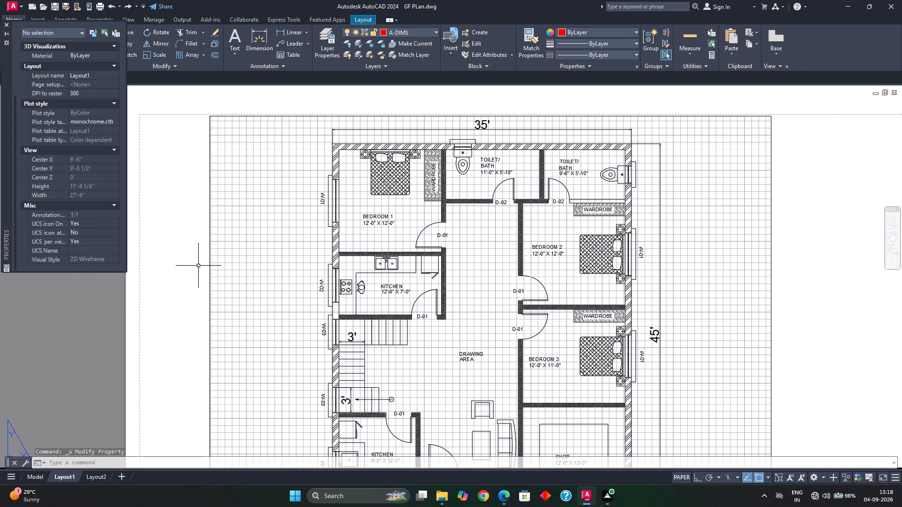
click(209, 264)
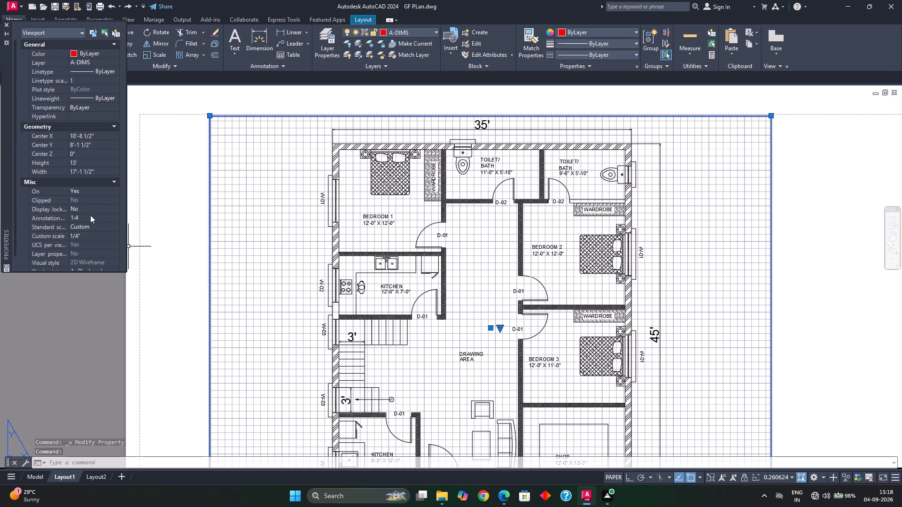
click(114, 217)
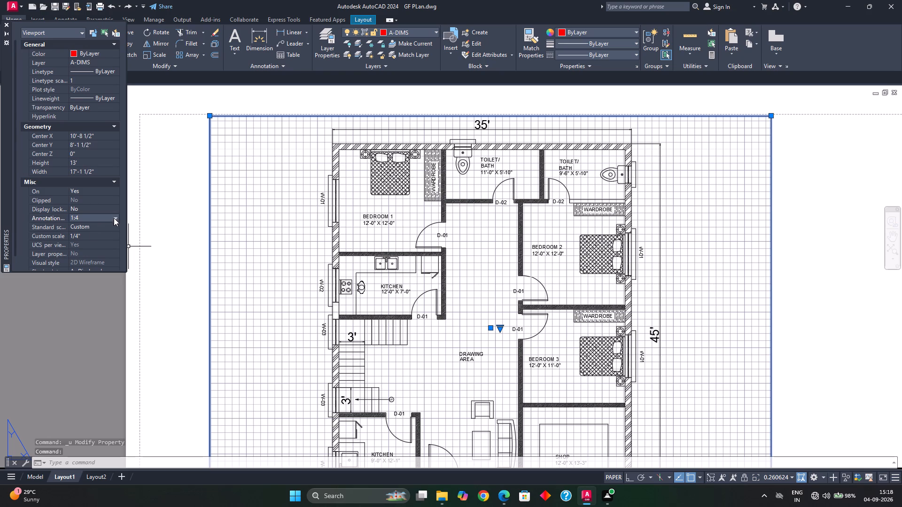
click(115, 216)
scroll(100, 229, up, 2)
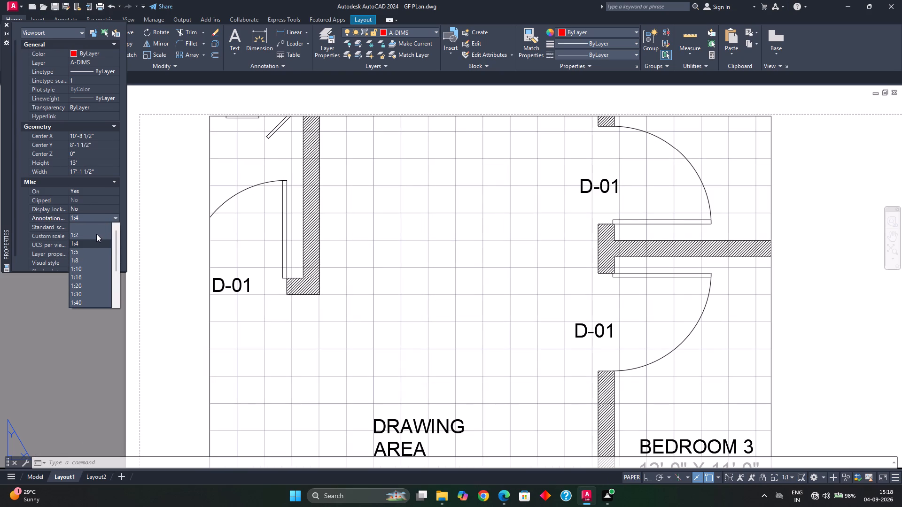
click(96, 234)
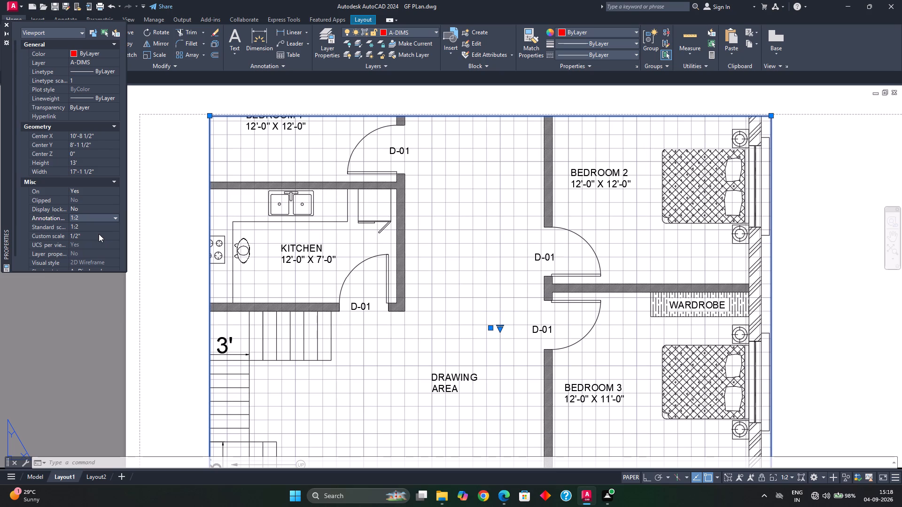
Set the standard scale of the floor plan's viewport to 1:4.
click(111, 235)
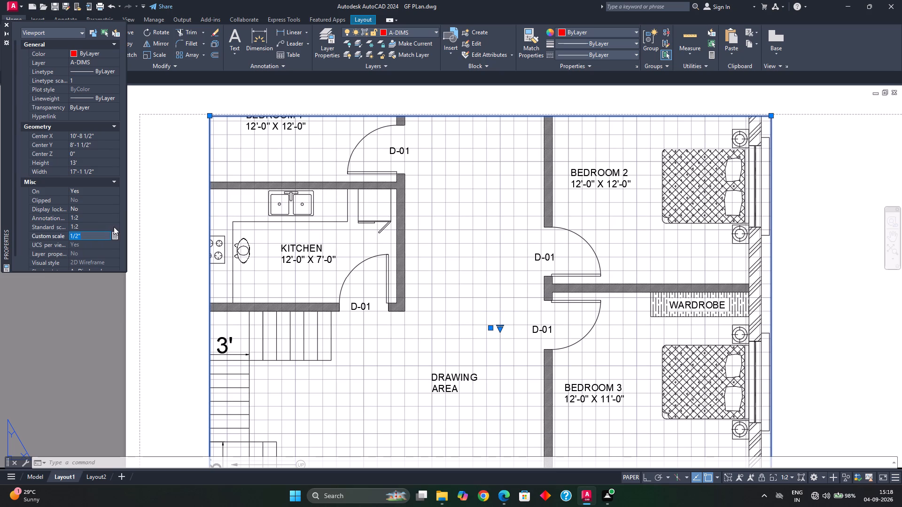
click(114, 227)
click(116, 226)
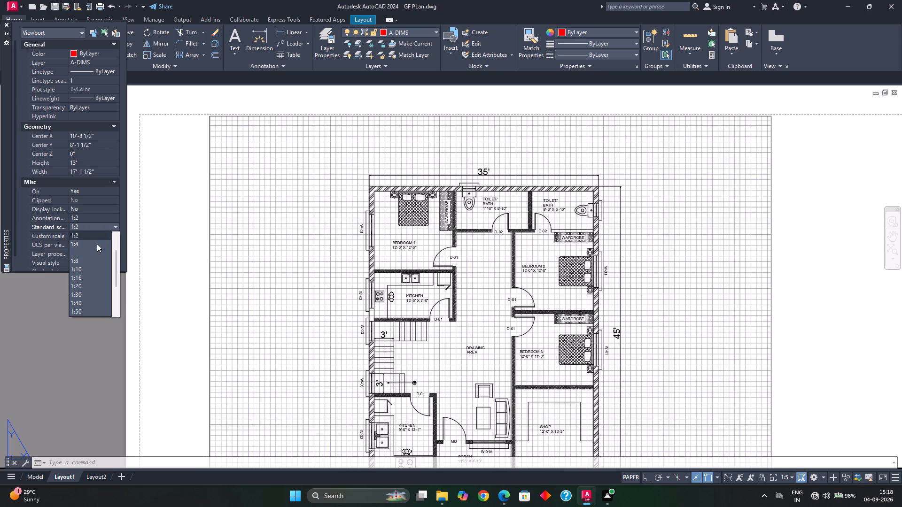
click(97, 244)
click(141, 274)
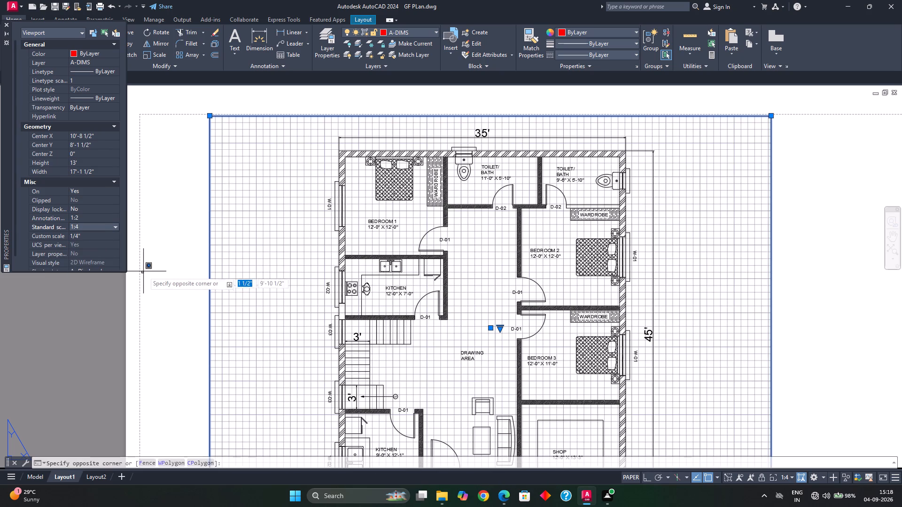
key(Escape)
Stretch the viewport's lower-left and upper-left corners to the matching paper corners, making it about 17'-6" high.
scroll(147, 271, down, 1)
middle_drag(146, 269, 142, 234)
middle_drag(148, 242, 142, 213)
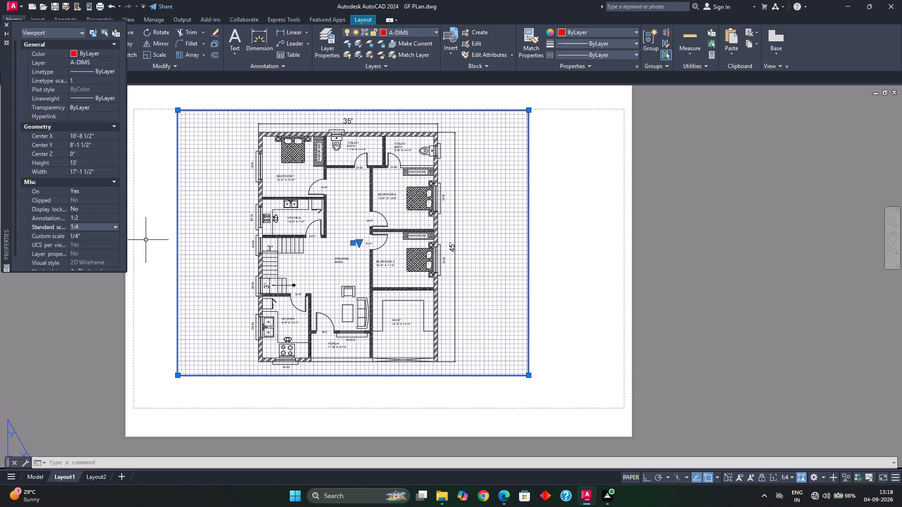
click(178, 377)
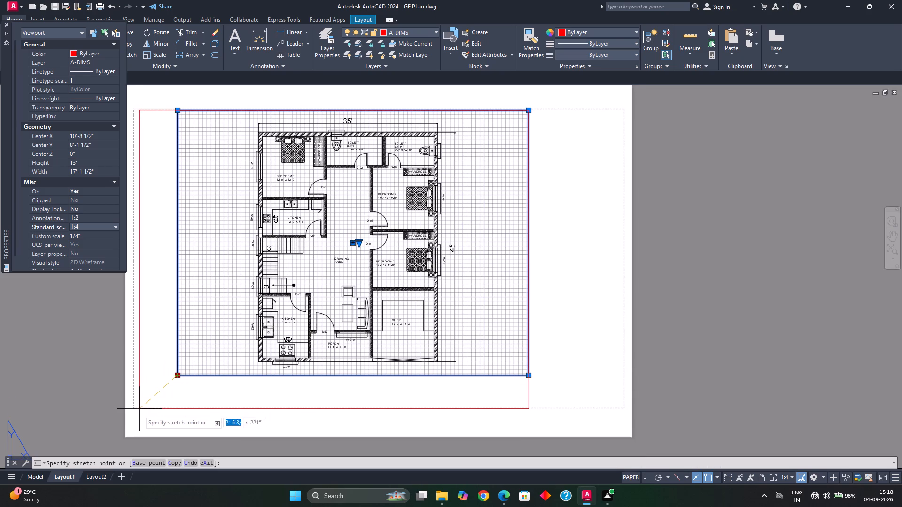
click(125, 439)
middle_drag(173, 315, 165, 358)
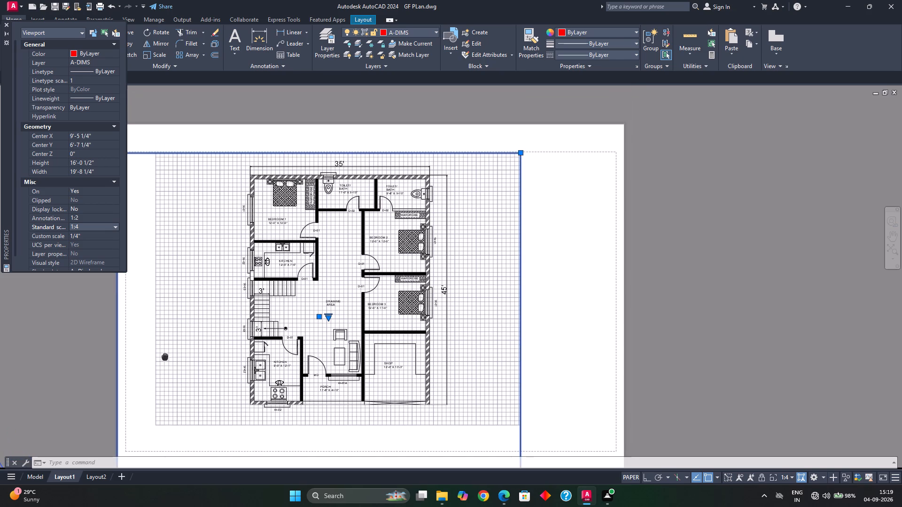
middle_drag(184, 340, 301, 365)
click(234, 177)
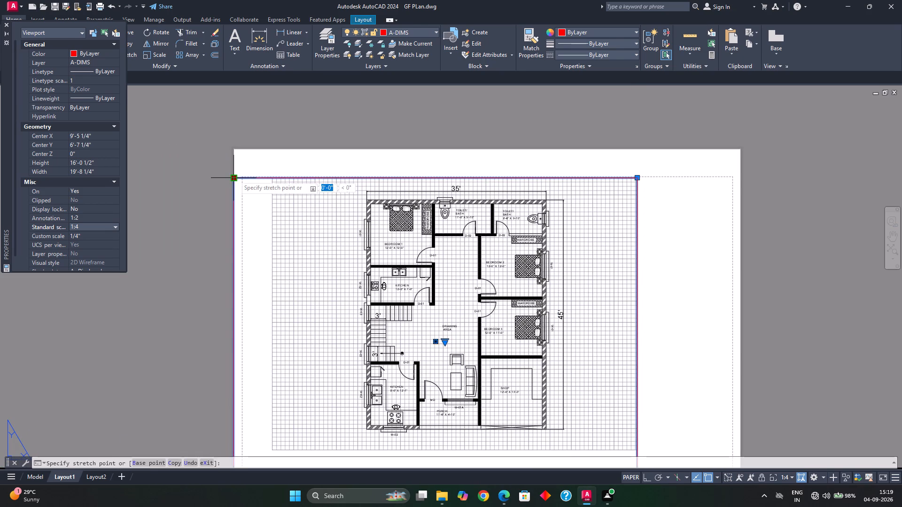
scroll(233, 149, up, 3)
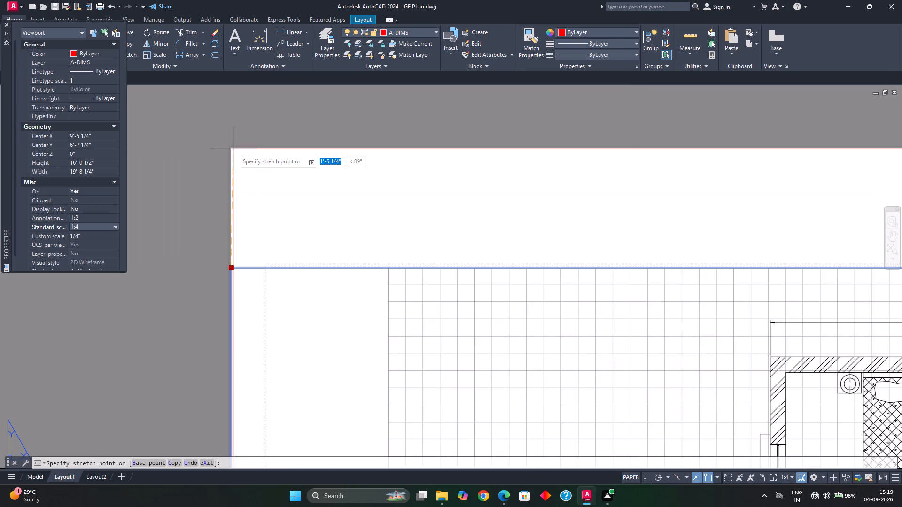
scroll(233, 149, up, 2)
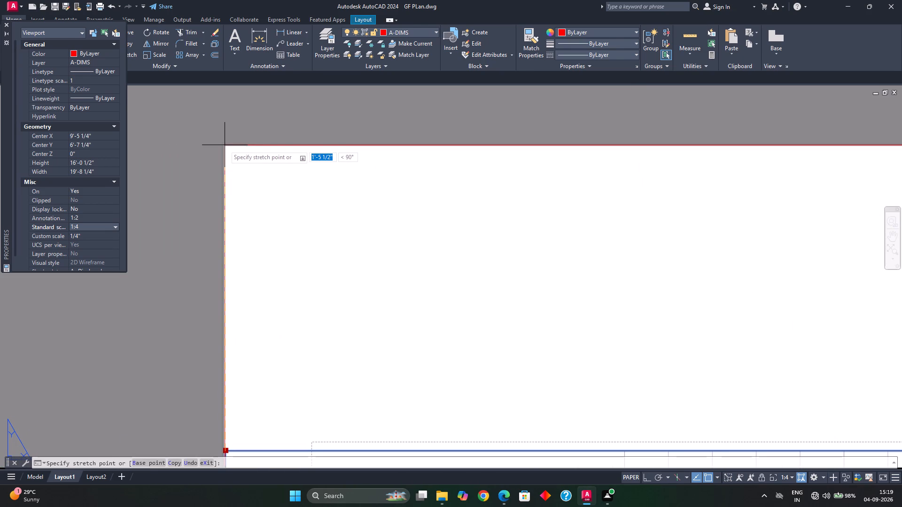
click(223, 146)
scroll(243, 171, down, 3)
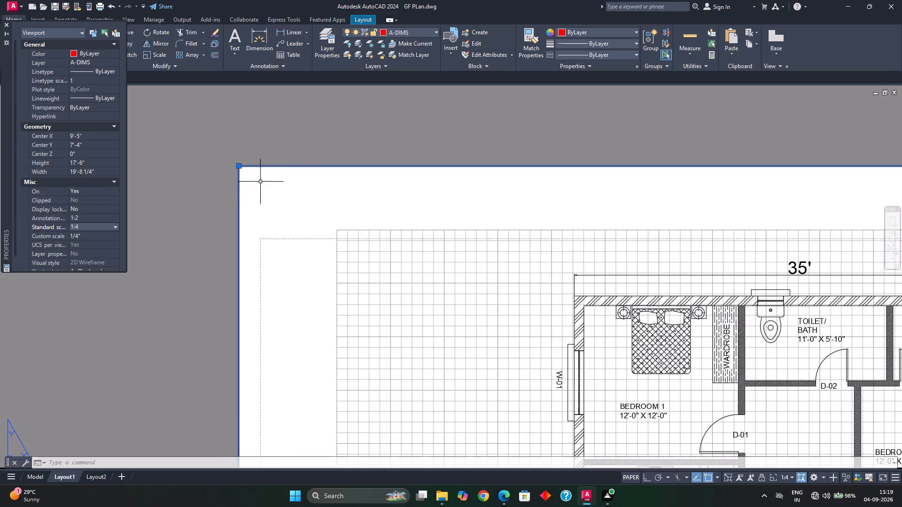
scroll(282, 202, down, 2)
scroll(328, 205, down, 1)
Stretch the viewport's upper-right corner to the paper's upper-right corner, making it about 24'-9" wide.
middle_drag(330, 207, 163, 193)
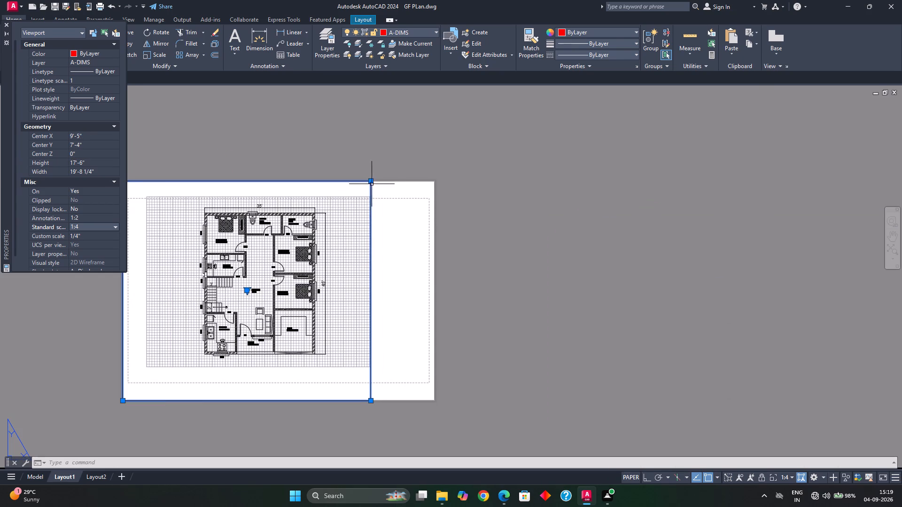
scroll(372, 184, up, 1)
click(369, 180)
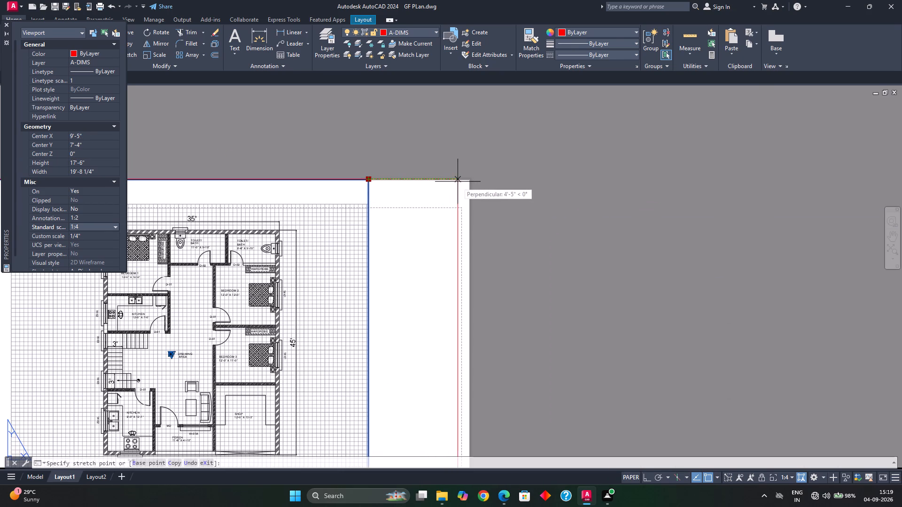
click(470, 179)
scroll(460, 209, down, 2)
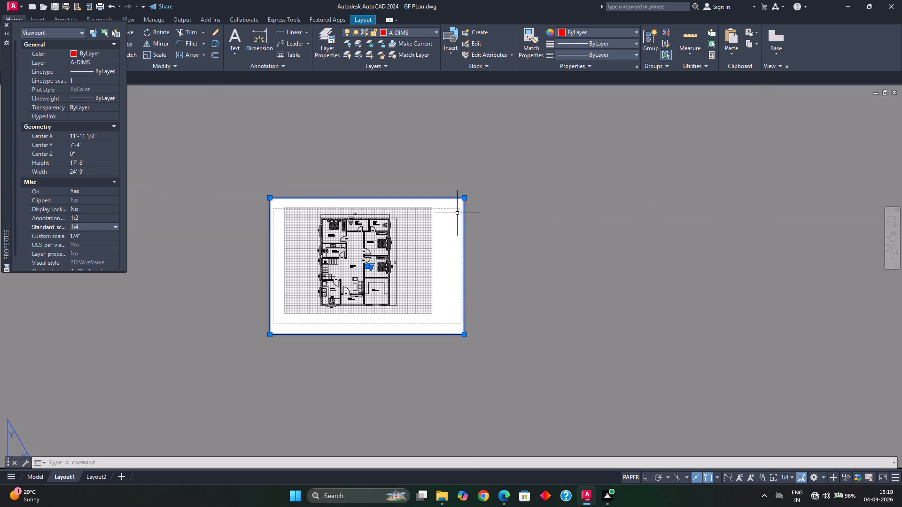
middle_drag(446, 253, 448, 258)
middle_drag(425, 269, 441, 282)
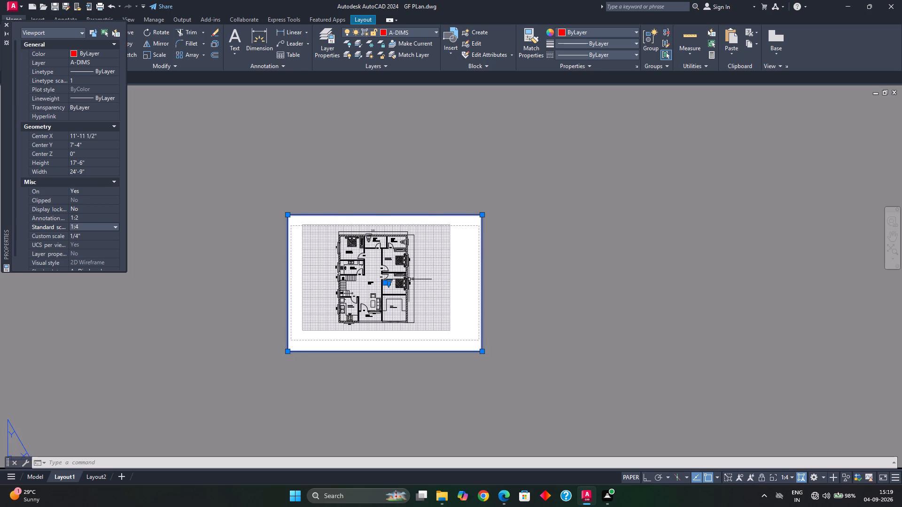
scroll(407, 279, up, 1)
middle_drag(407, 279, 425, 285)
key(Escape)
middle_drag(394, 288, 397, 292)
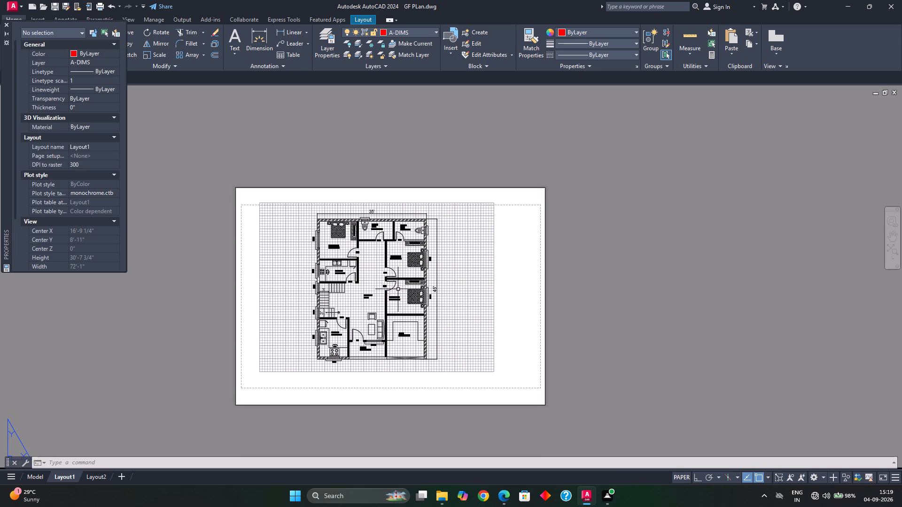
Set the standard scale of the enlarged floor plan viewport to 1:2.
click(236, 273)
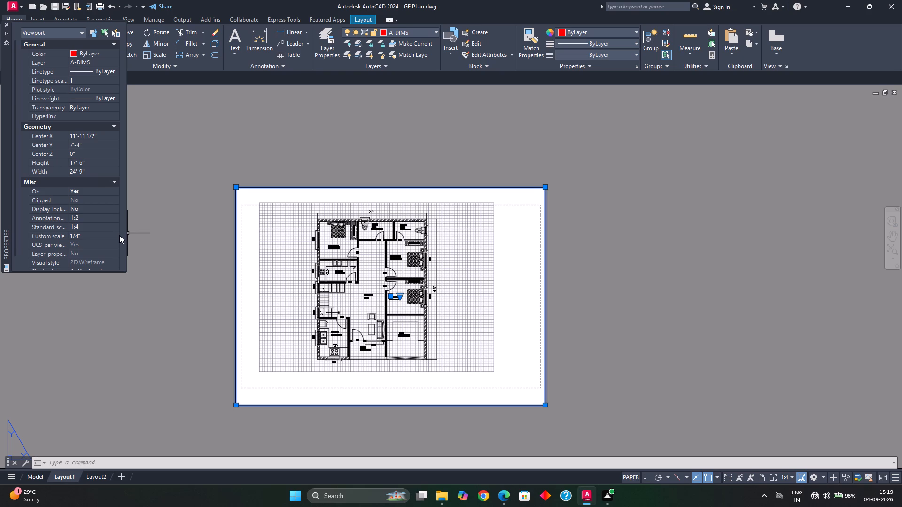
click(119, 235)
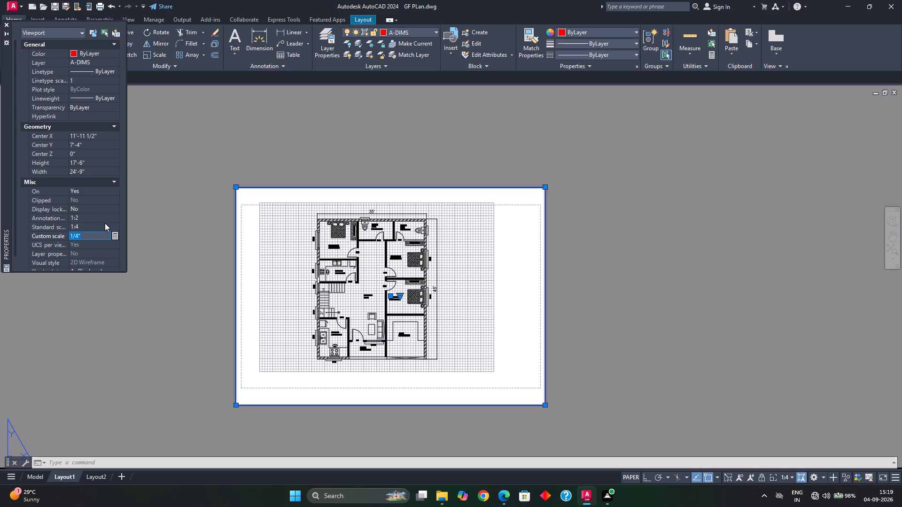
key(Escape)
click(111, 229)
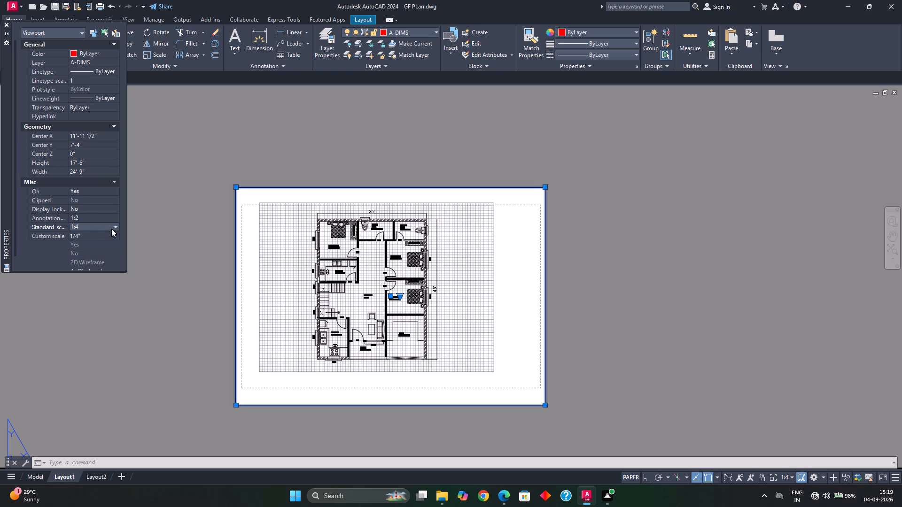
click(113, 228)
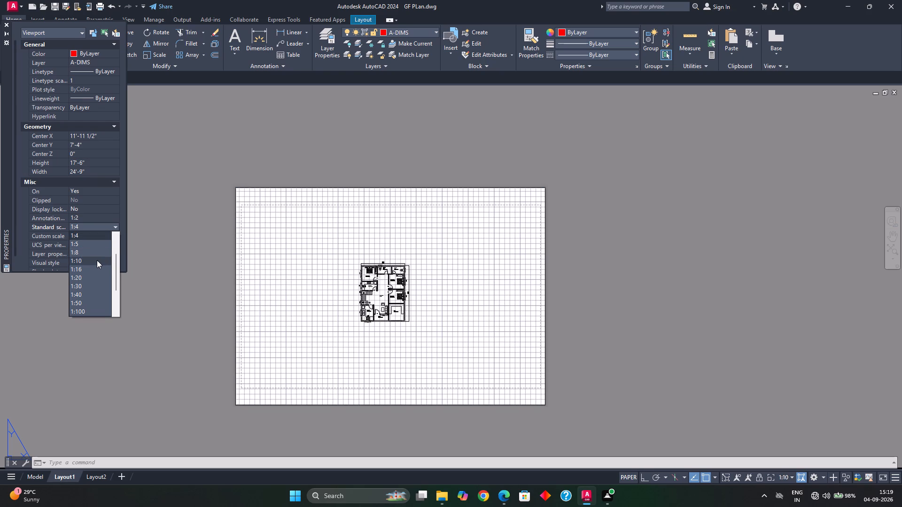
scroll(104, 230, up, 2)
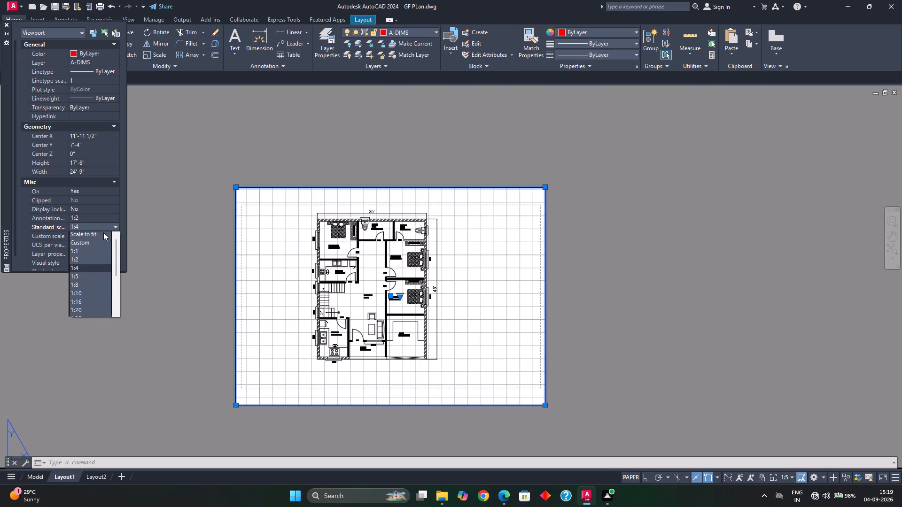
click(97, 261)
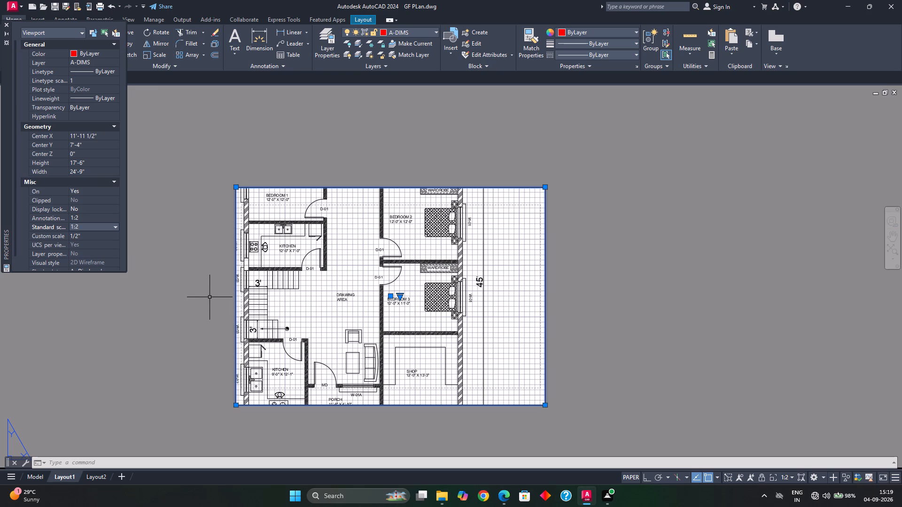
Activate the floor plan viewport on Layout1 and zoom its model view to extents.
key(z)
key(Return)
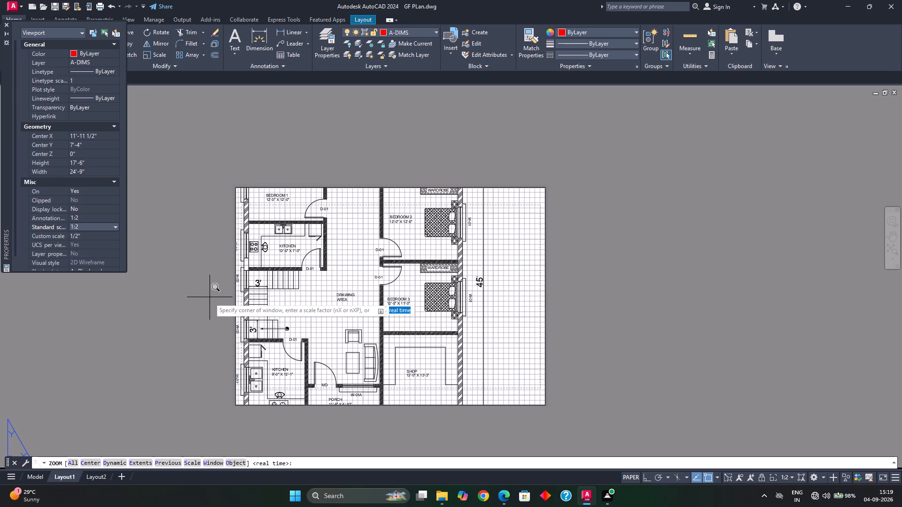
key(e)
key(Return)
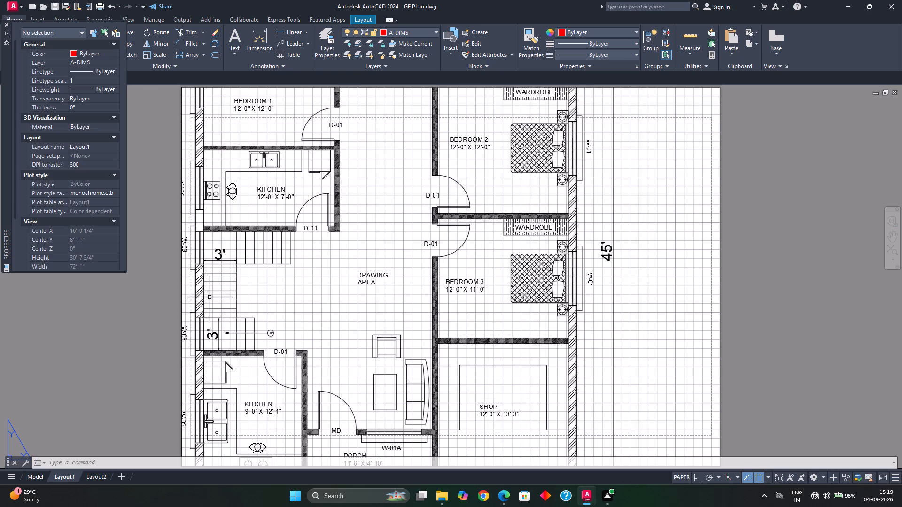
scroll(263, 299, down, 2)
double_click(408, 301)
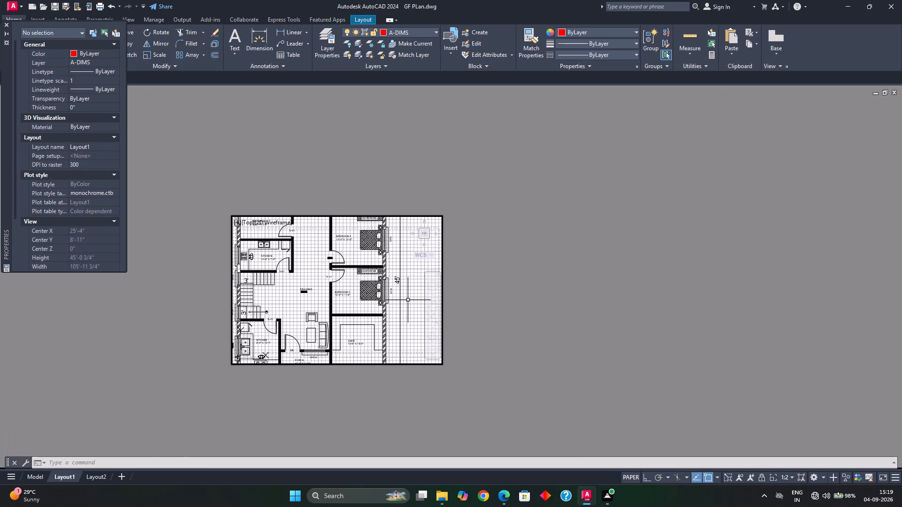
key(z)
key(Return)
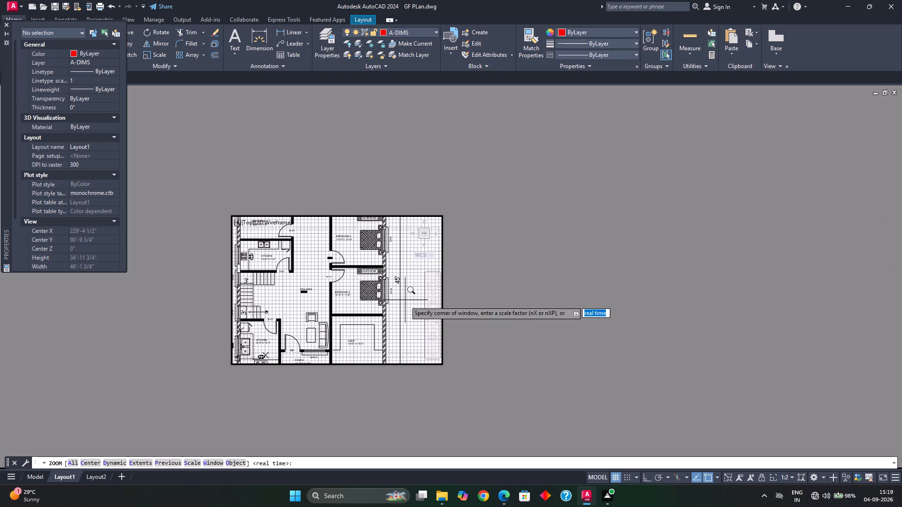
key(e)
key(Return)
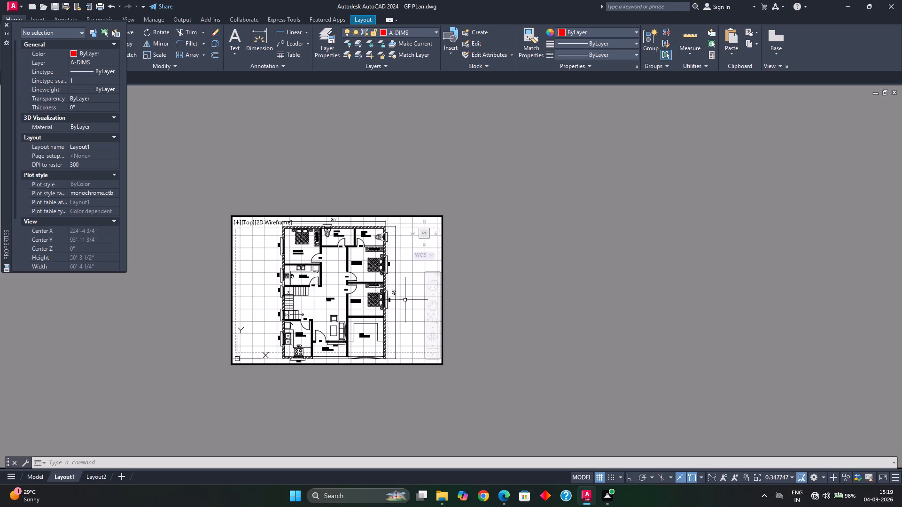
key(Escape)
key(Escape)
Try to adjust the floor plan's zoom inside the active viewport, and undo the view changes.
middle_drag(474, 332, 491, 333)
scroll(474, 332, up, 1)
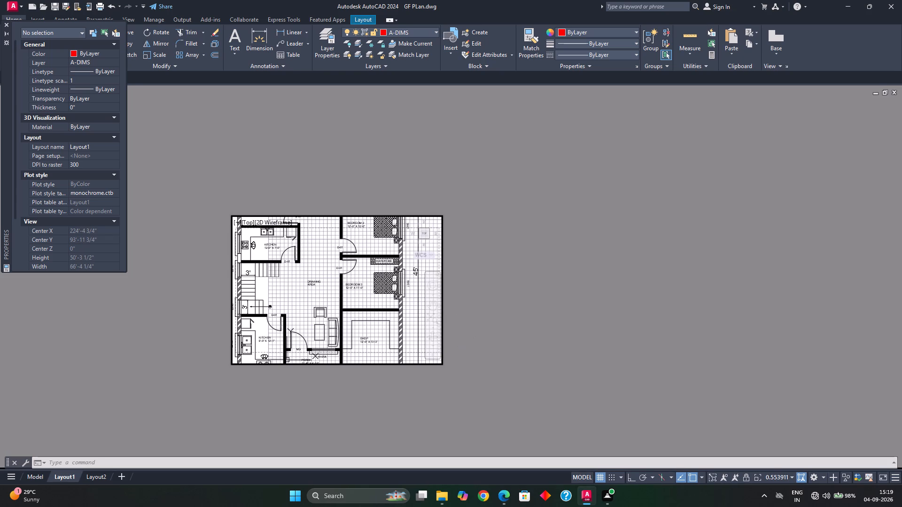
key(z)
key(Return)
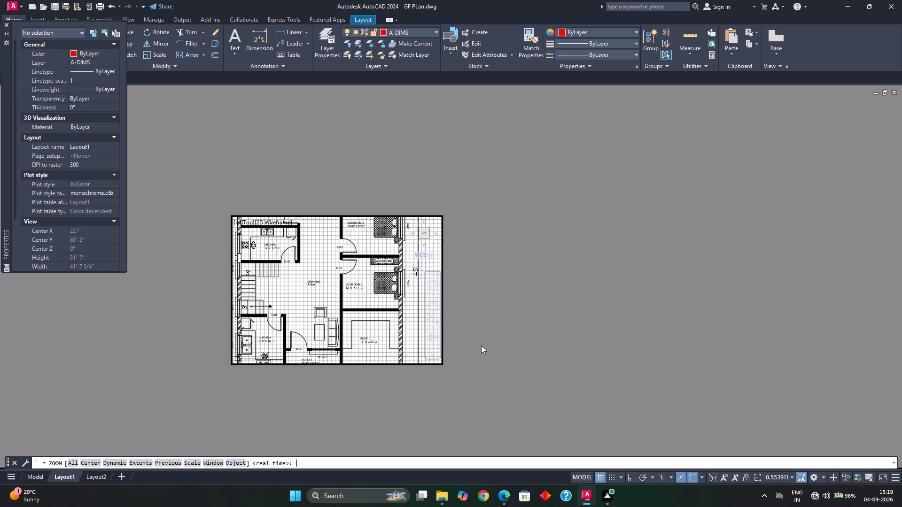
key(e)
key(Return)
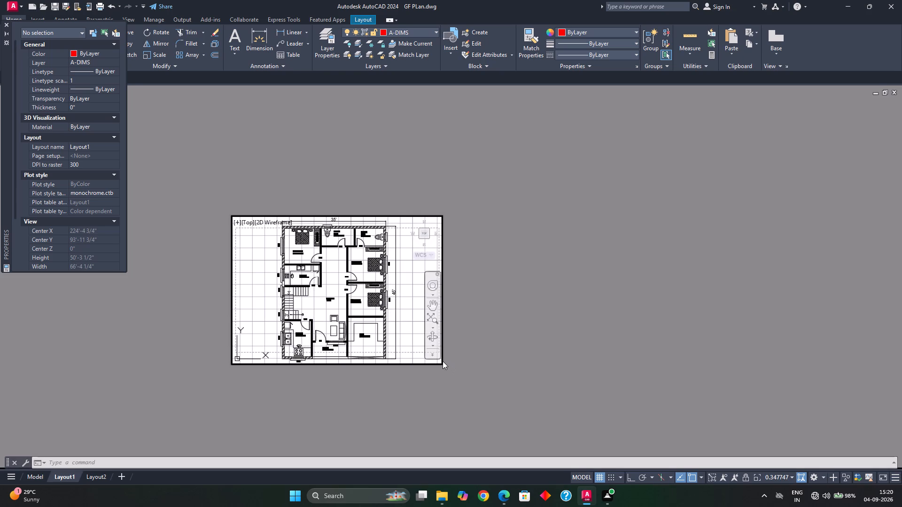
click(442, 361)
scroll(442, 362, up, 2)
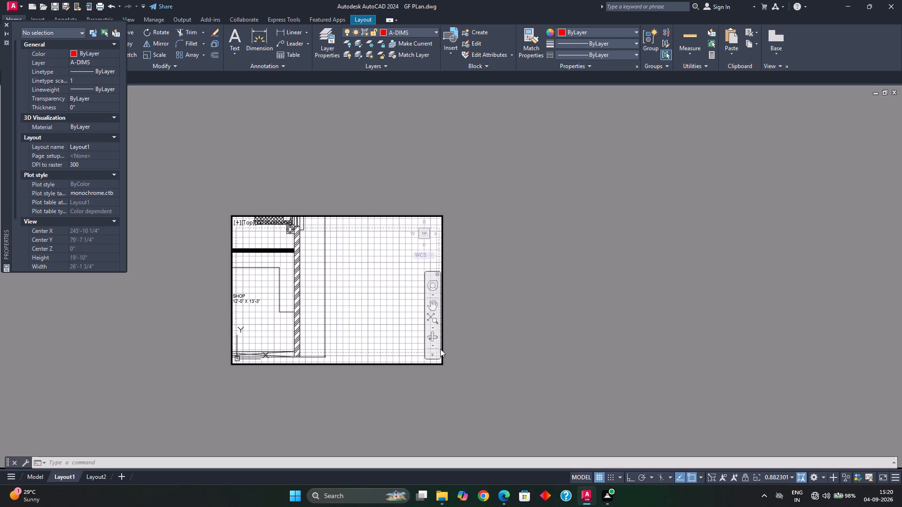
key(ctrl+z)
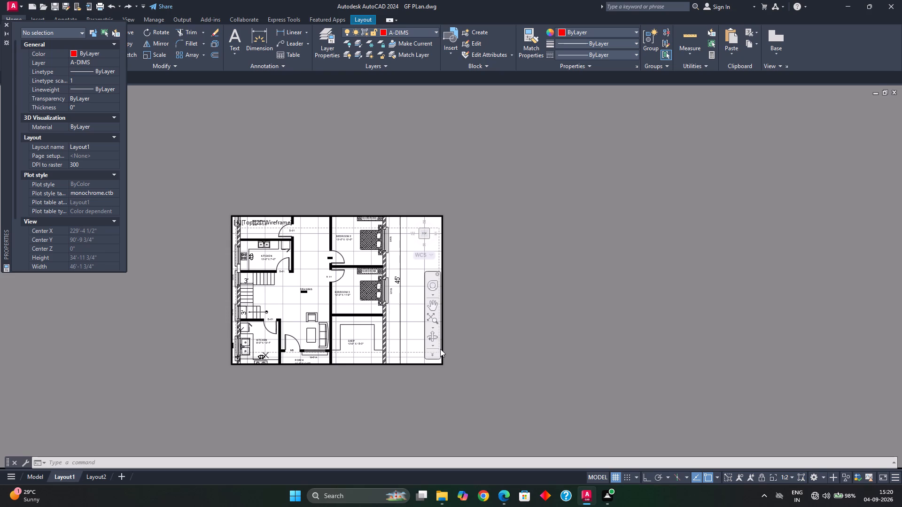
Zoom the viewport's model view to extents and return to paper space.
key(z)
key(Return)
key(e)
key(Return)
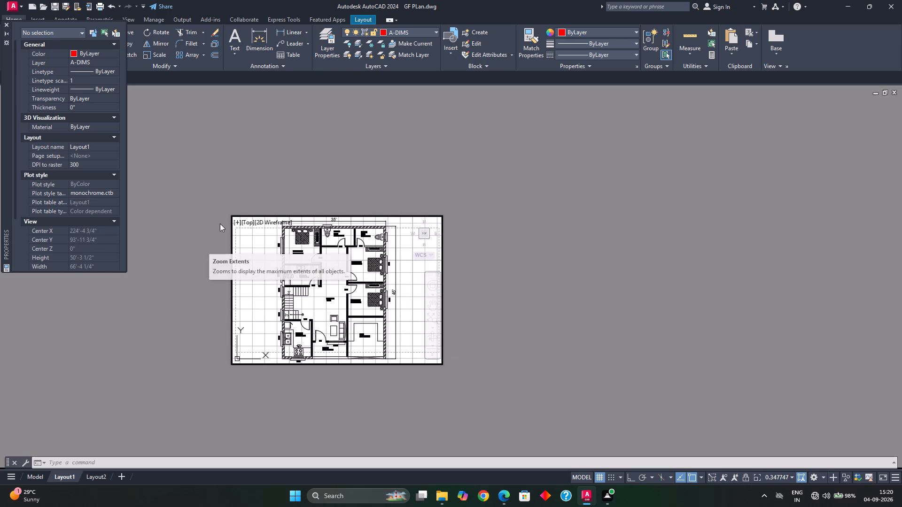
key(Escape)
key(Escape)
click(231, 216)
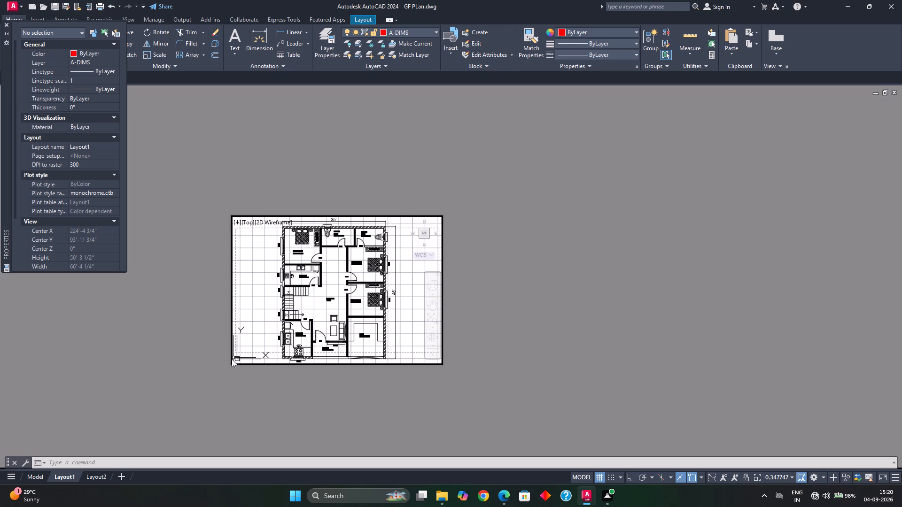
click(232, 359)
click(232, 364)
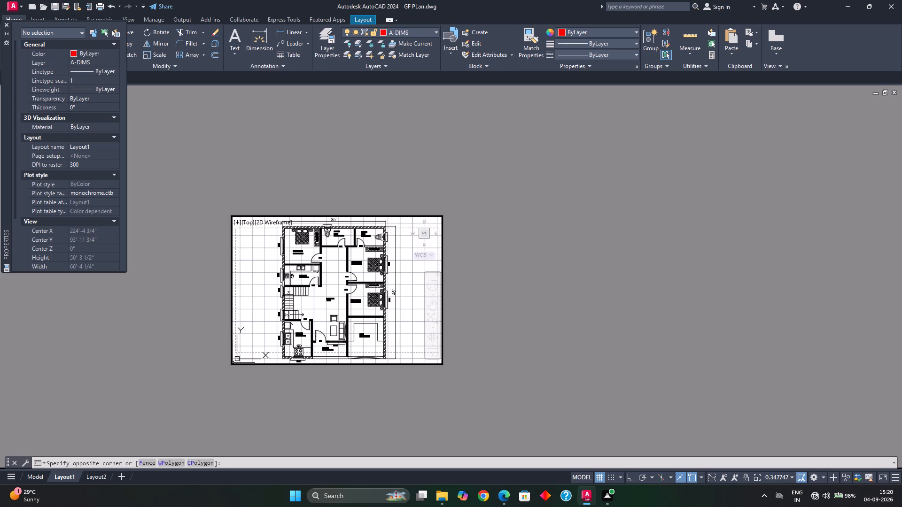
double_click(231, 363)
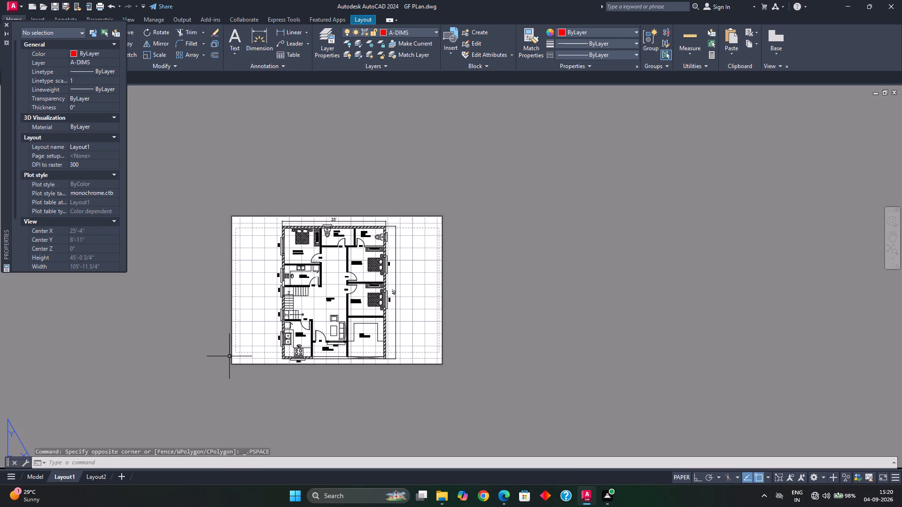
Select the viewport and examine how the floor plan fits within the sheet.
click(231, 357)
scroll(257, 311, up, 2)
middle_drag(257, 311, 263, 325)
scroll(271, 332, down, 1)
middle_drag(271, 332, 271, 326)
scroll(271, 326, up, 1)
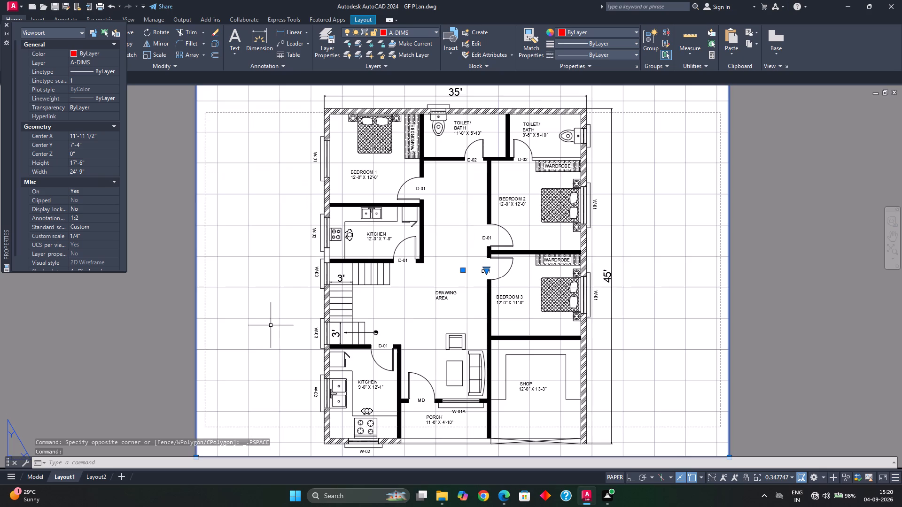
scroll(316, 352, down, 1)
key(Escape)
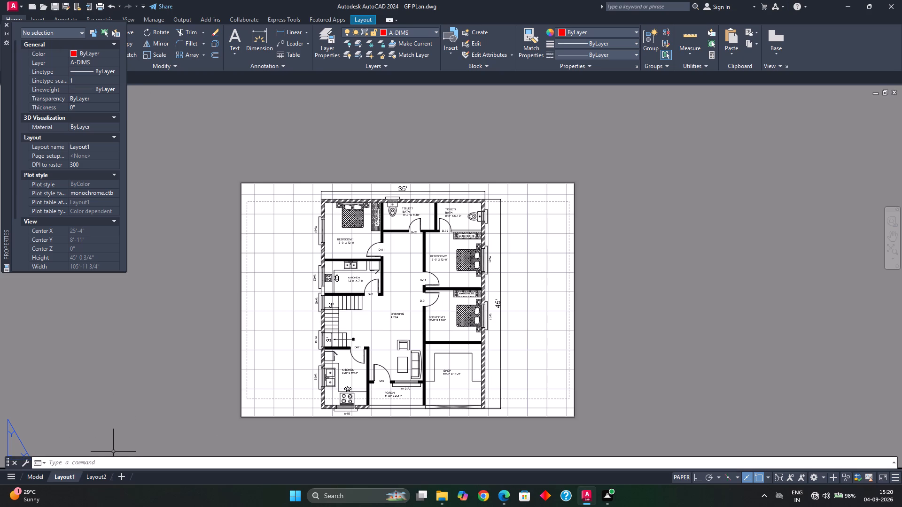
In model space, copy the SHOP room label and paste the copy below the porch, outside the floor plan.
click(35, 477)
middle_drag(358, 403, 343, 303)
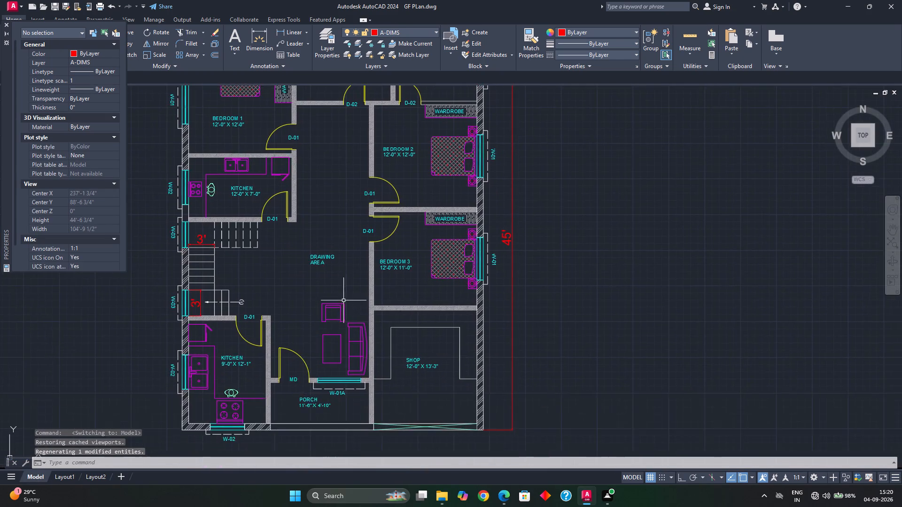
scroll(350, 322, down, 2)
middle_drag(350, 327, 349, 314)
scroll(324, 337, up, 2)
middle_drag(325, 342, 331, 280)
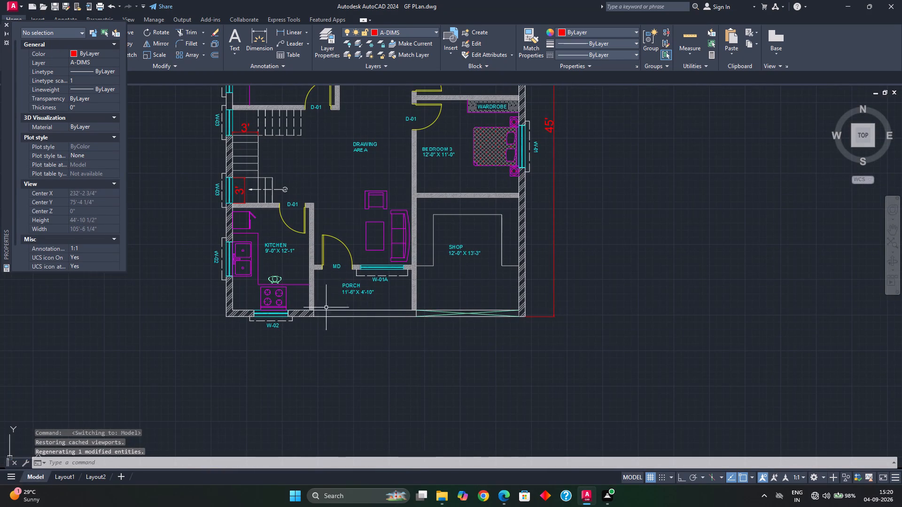
scroll(452, 258, down, 1)
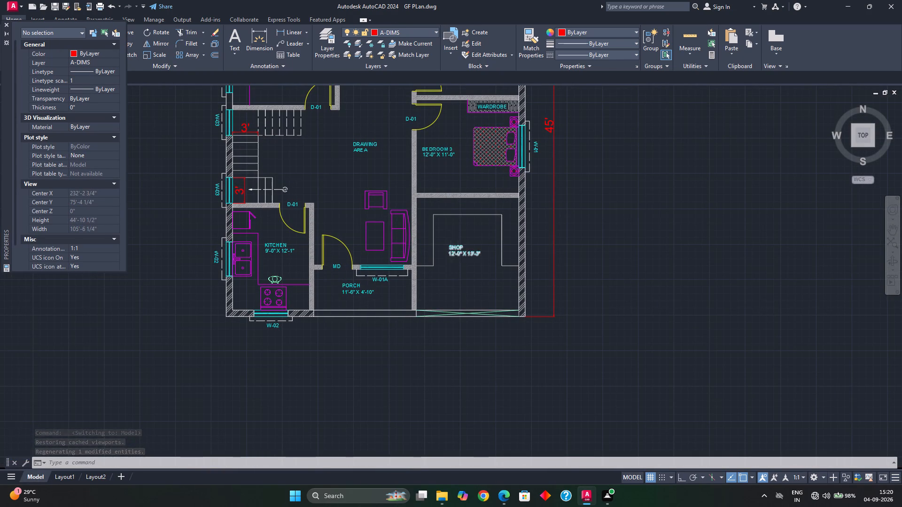
scroll(452, 258, down, 1)
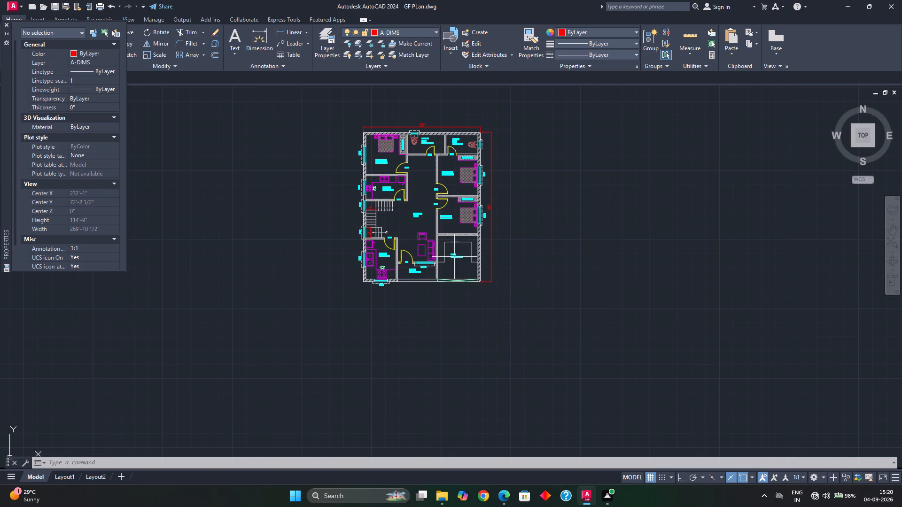
click(454, 257)
key(ctrl+c)
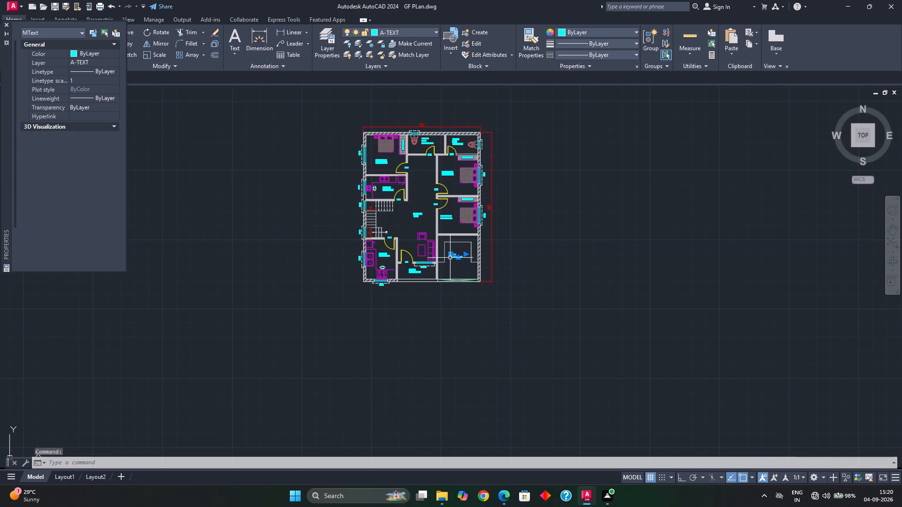
key(ctrl+v)
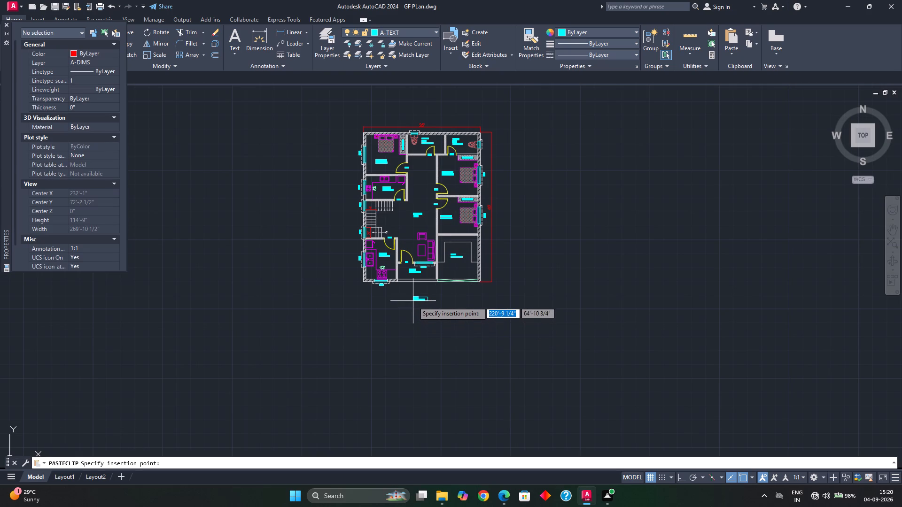
click(411, 300)
click(421, 304)
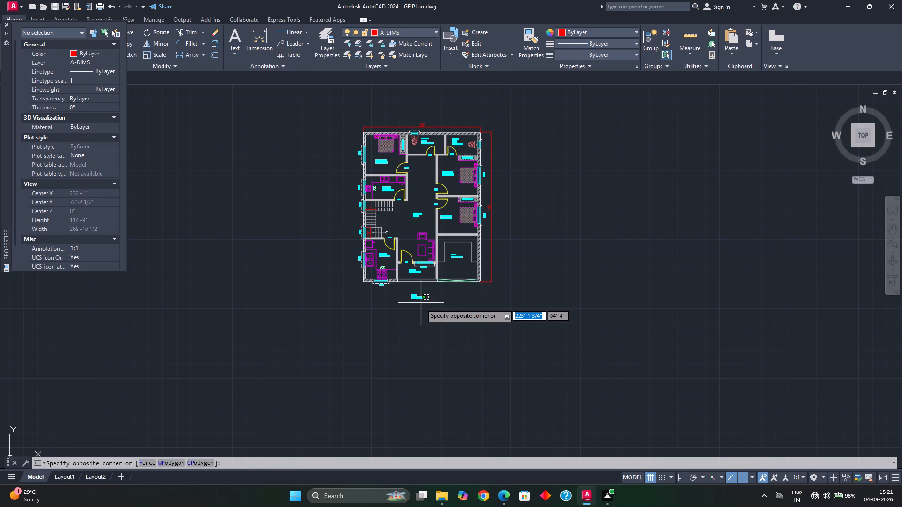
key(Escape)
Replace the copied label's text with GROUND FLOOR PLAN and widen its text box to fit on one line.
scroll(421, 299, up, 3)
scroll(376, 292, up, 1)
click(379, 286)
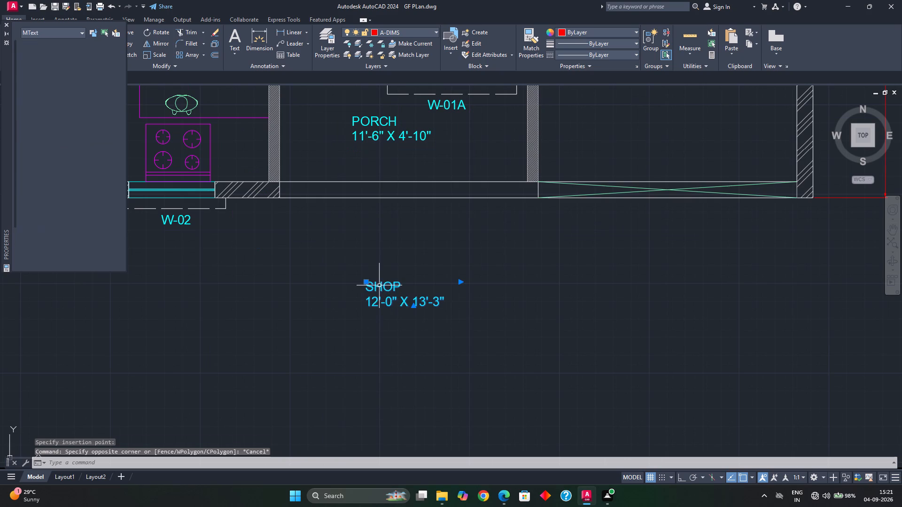
double_click(386, 304)
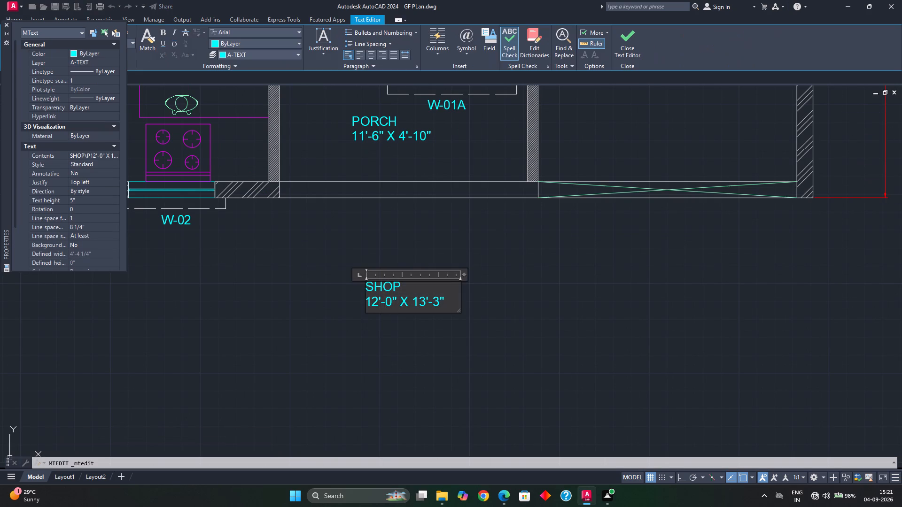
drag(447, 302, 368, 280)
key(BackSpace)
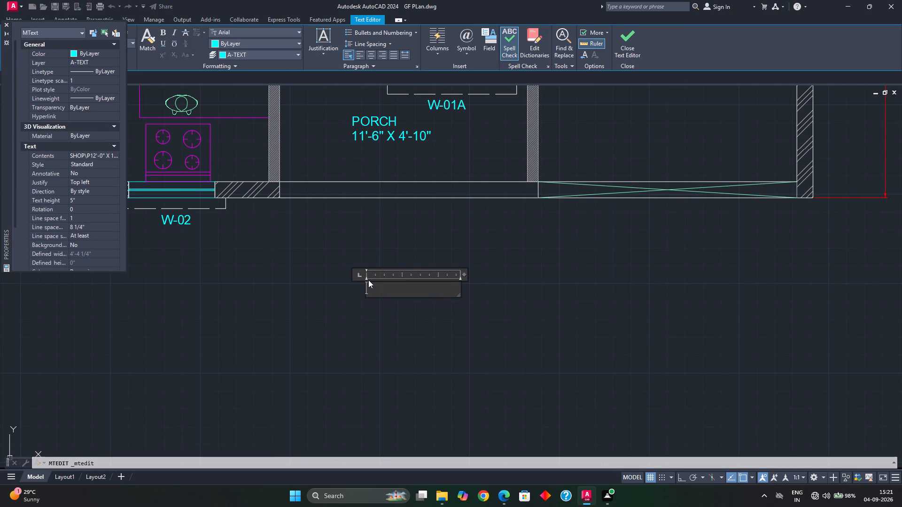
key(g)
text(ROUND)
key(space)
text(FLOOR)
key(space)
text(PLA)
key(n)
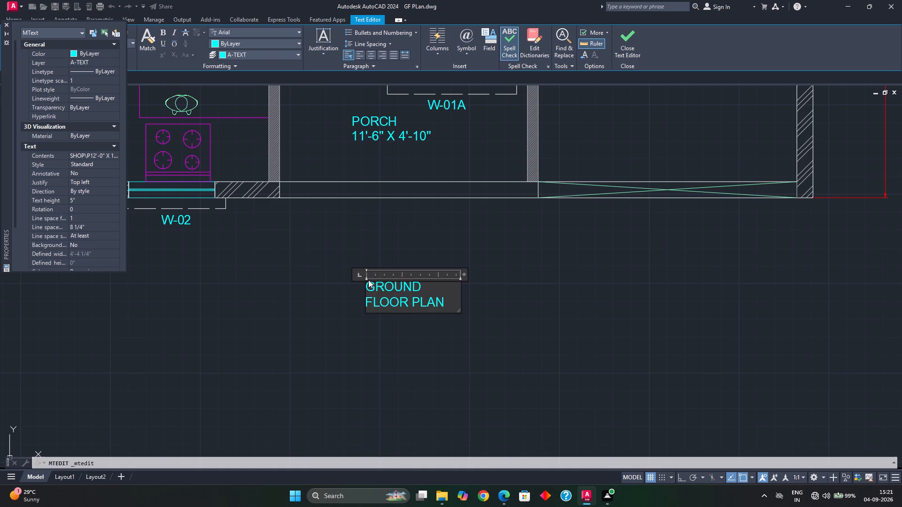
drag(460, 296, 467, 295)
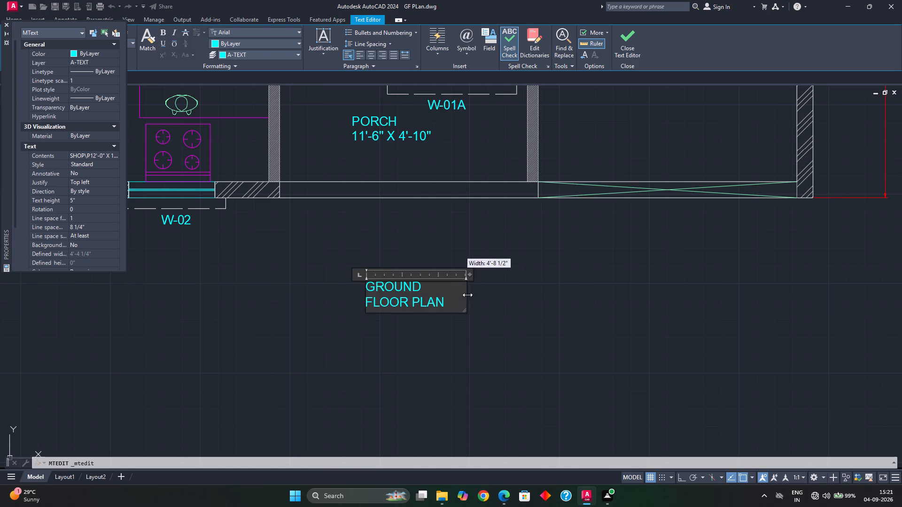
drag(467, 295, 535, 291)
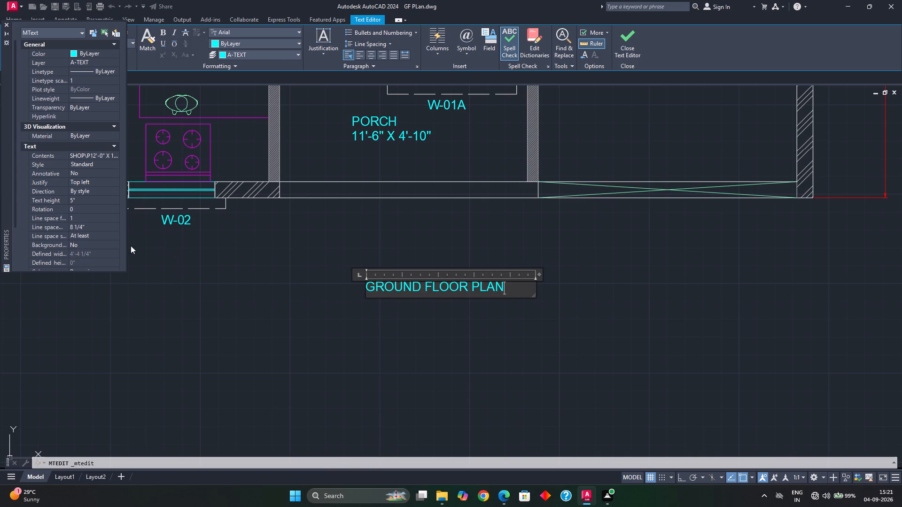
Close the Properties palette covering the drawing area.
click(7, 23)
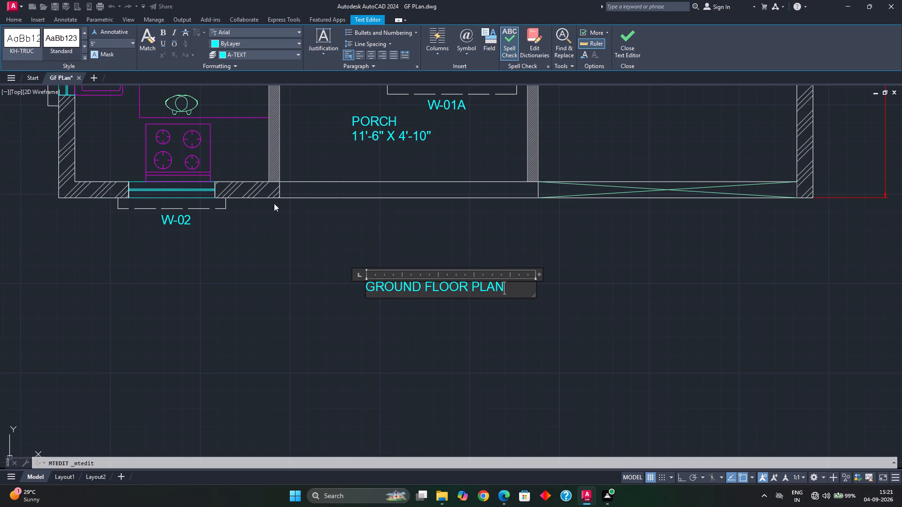
Set the GROUND FLOOR PLAN title's text height to 10", widen its box to fit one line, and save the text changes.
drag(515, 290, 354, 284)
click(97, 44)
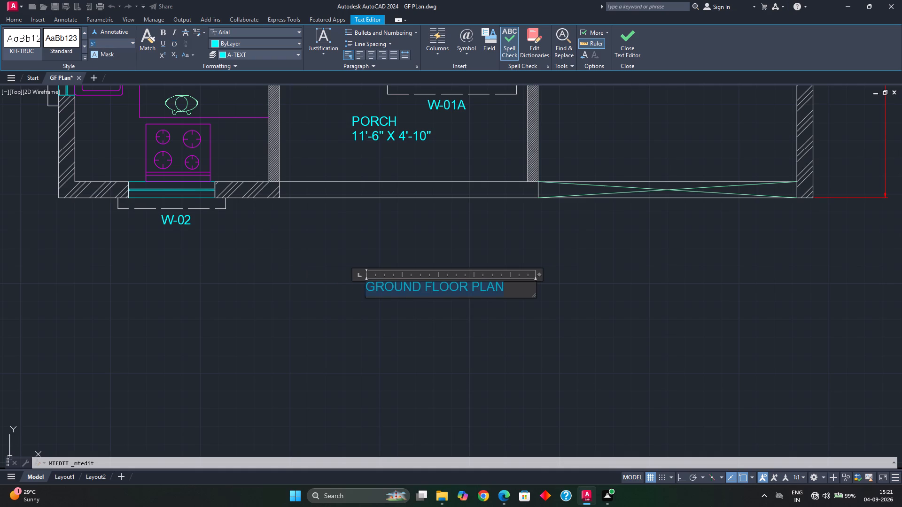
text(10")
key(Return)
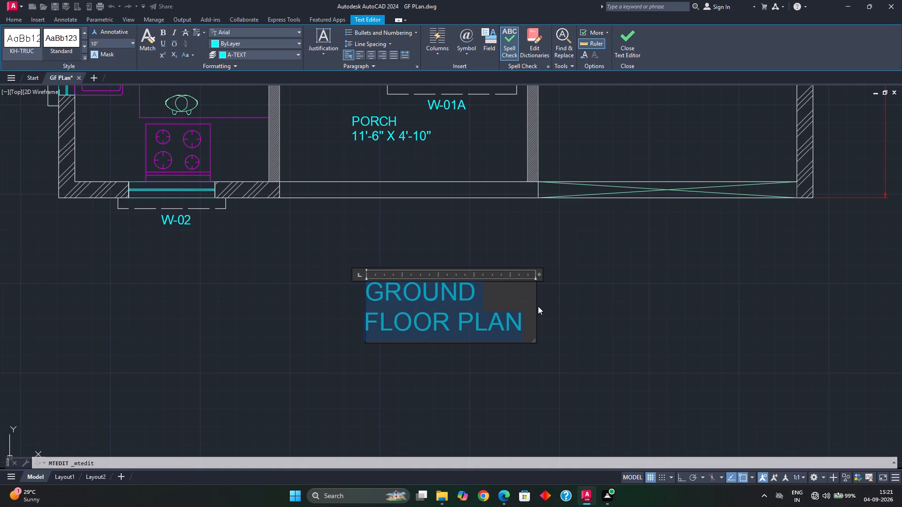
drag(535, 305, 655, 300)
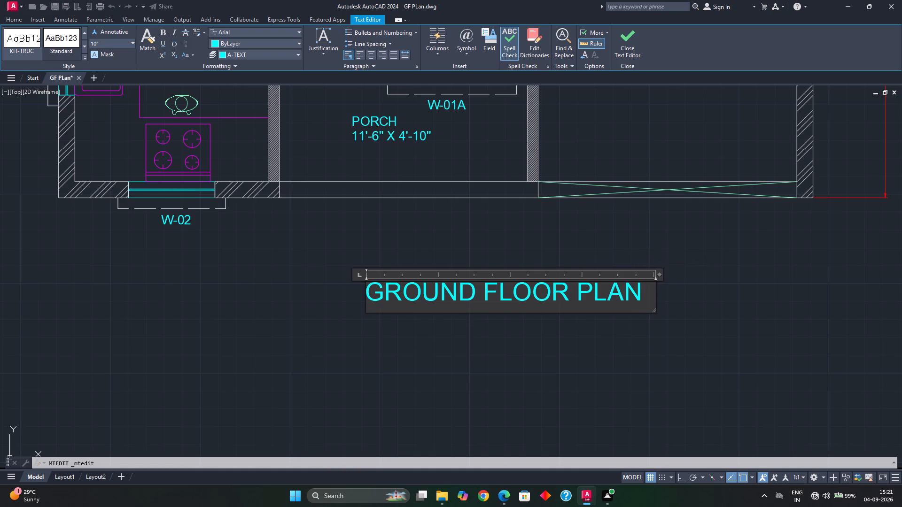
scroll(614, 319, down, 1)
middle_drag(613, 320, 591, 345)
key(Escape)
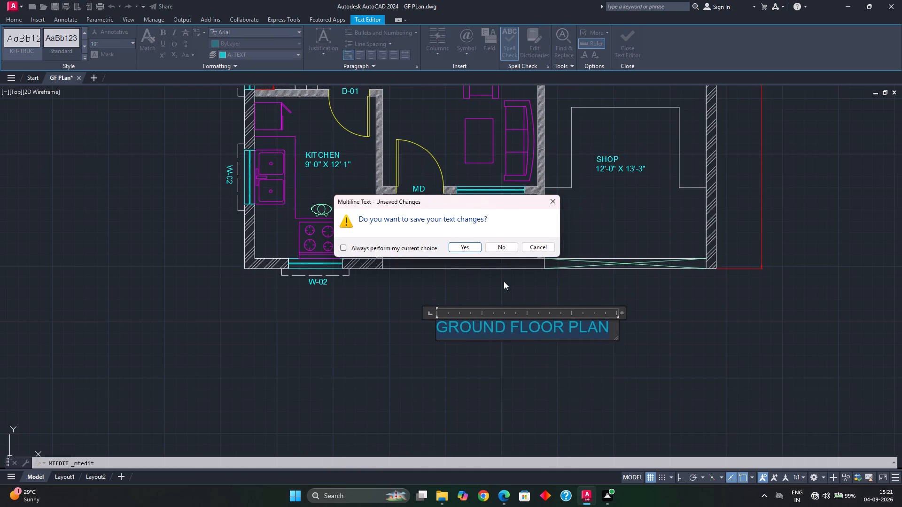
click(468, 247)
Move the GROUND FLOOR PLAN title closer to the plan's bottom wall, roughly centred beneath the plan.
click(505, 329)
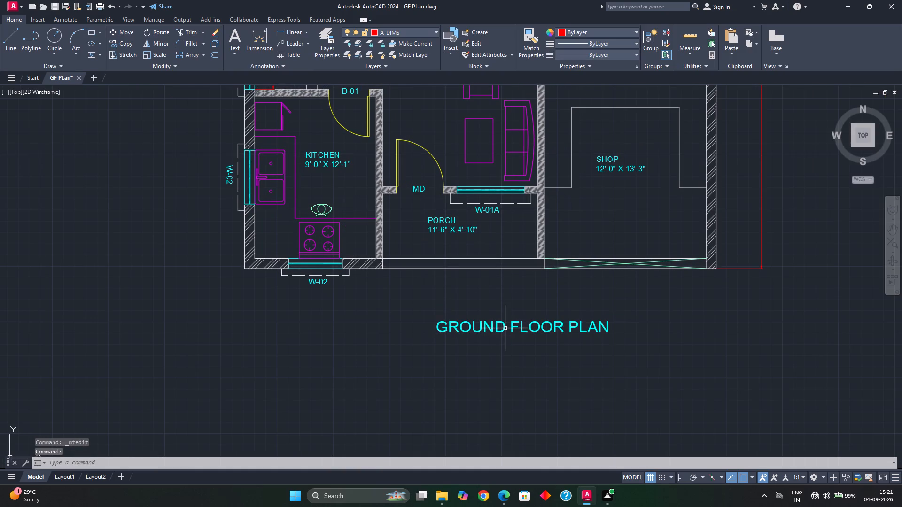
text(M)
key(space)
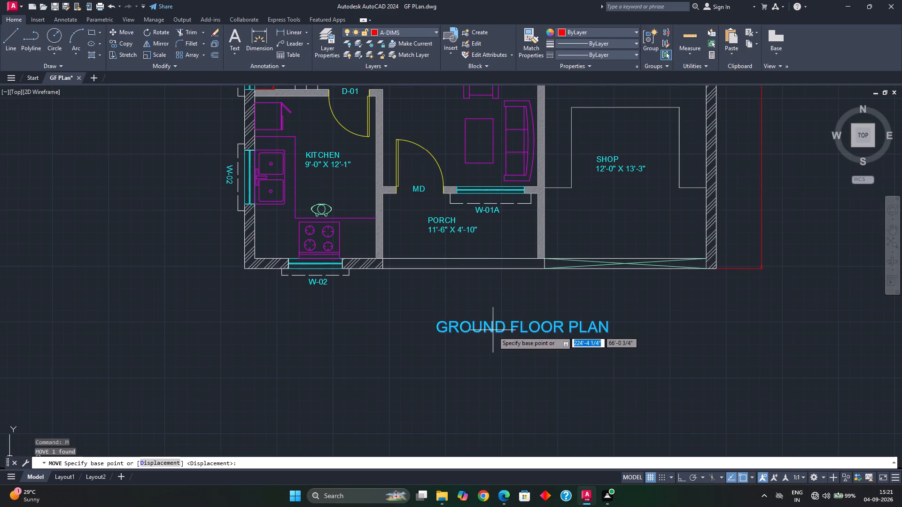
click(493, 331)
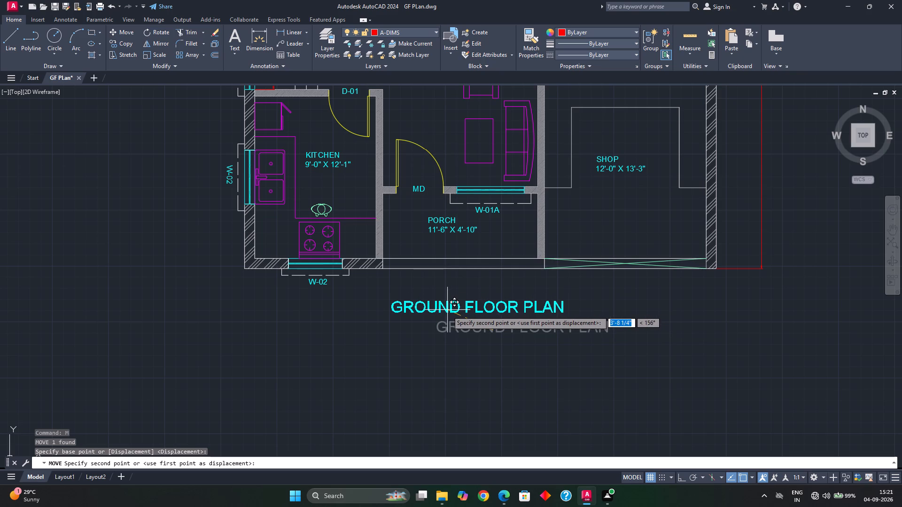
click(444, 315)
scroll(452, 315, down, 2)
middle_drag(463, 300, 461, 320)
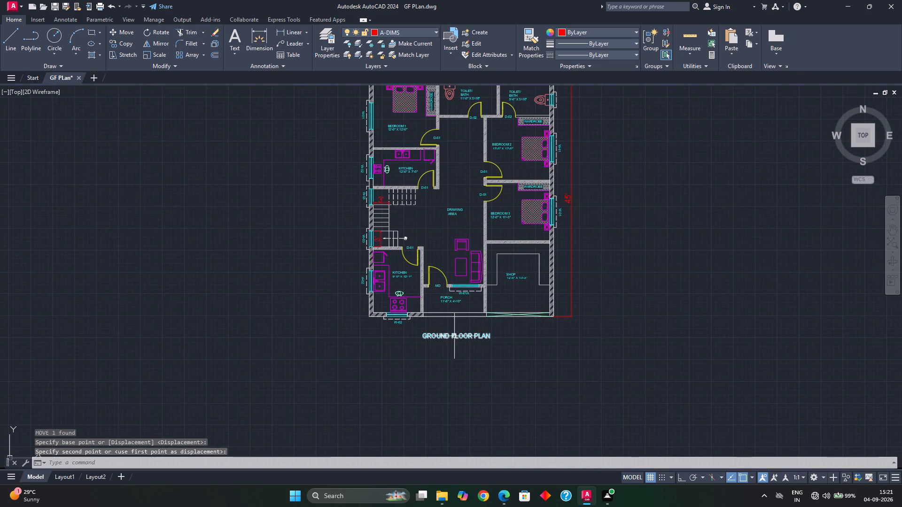
Copy the GROUND FLOOR PLAN title and paste the copy just above the 35' dimension over the plan's top wall.
scroll(456, 340, up, 1)
middle_drag(456, 340, 459, 382)
click(458, 378)
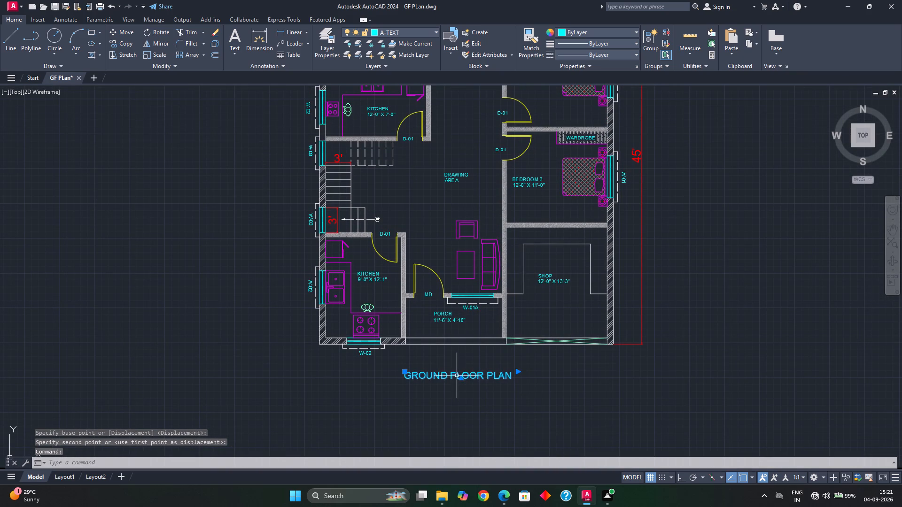
key(ctrl+c)
scroll(456, 373, down, 3)
middle_drag(462, 300, 453, 369)
scroll(440, 324, up, 1)
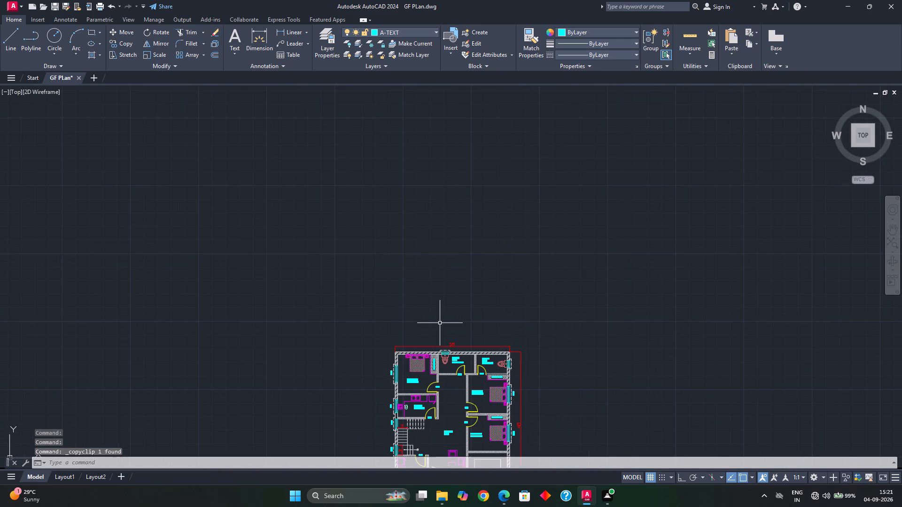
key(ctrl+v)
scroll(427, 335, up, 3)
middle_click(433, 343)
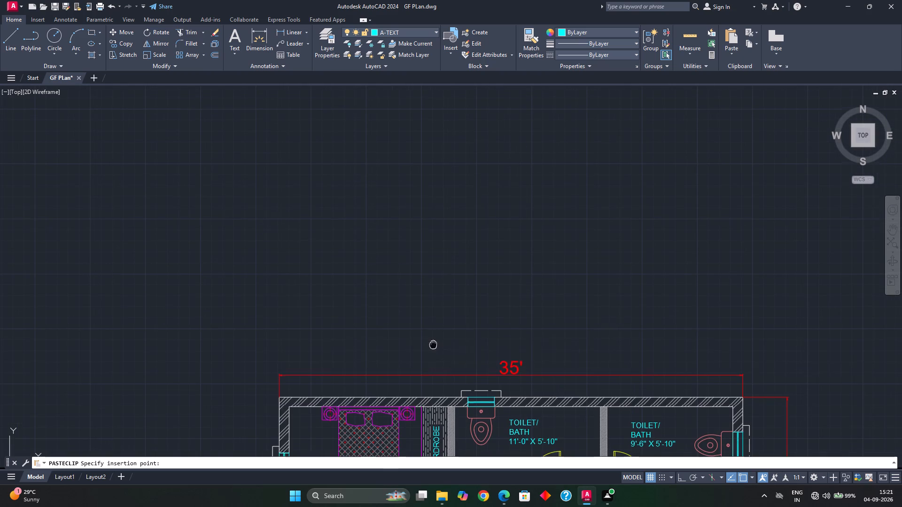
click(433, 342)
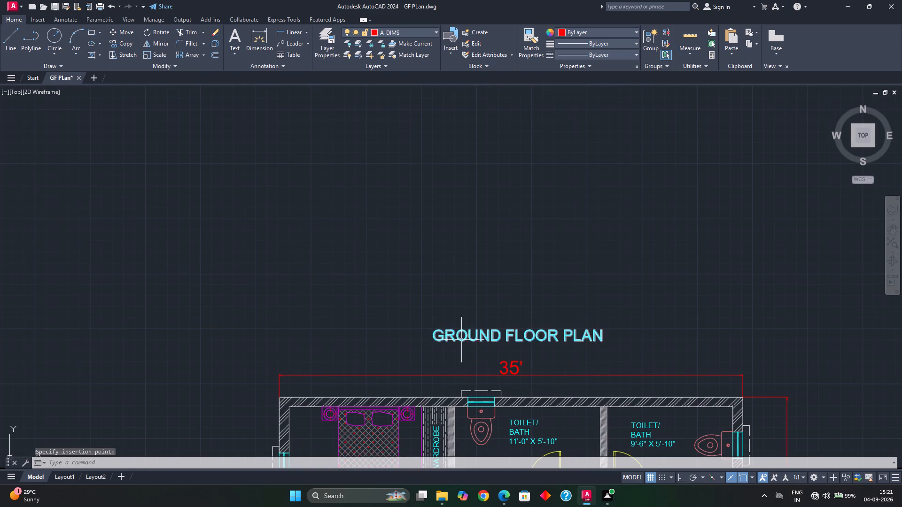
Replace the text of the pasted title above the plan with 35'X45'.
double_click(476, 336)
click(518, 338)
click(515, 337)
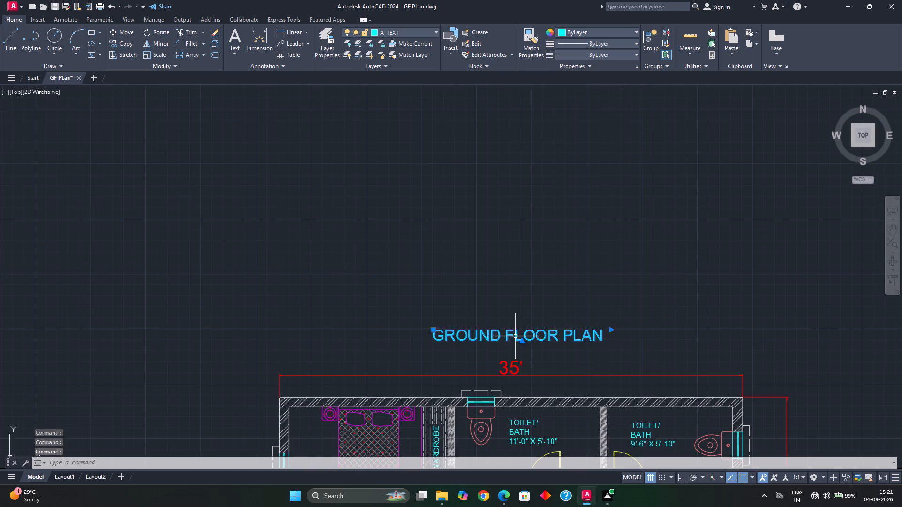
double_click(514, 335)
key(Escape)
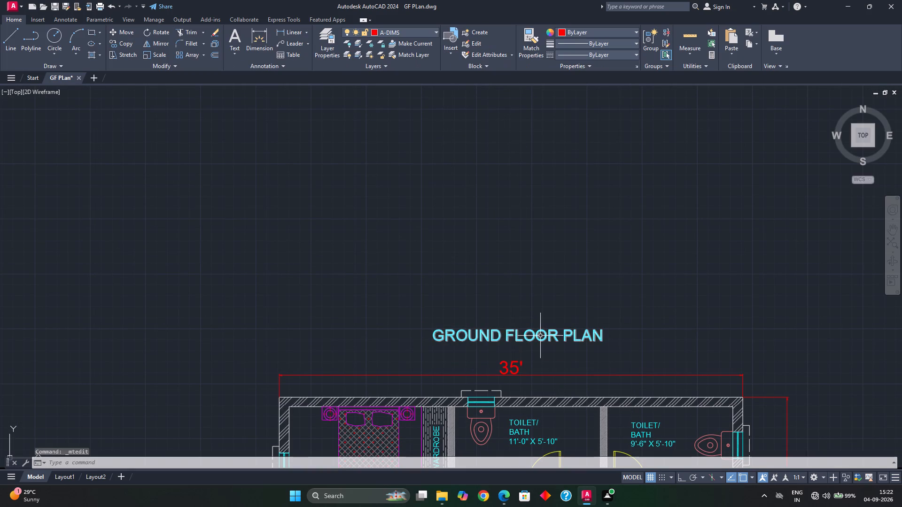
click(534, 342)
double_click(529, 337)
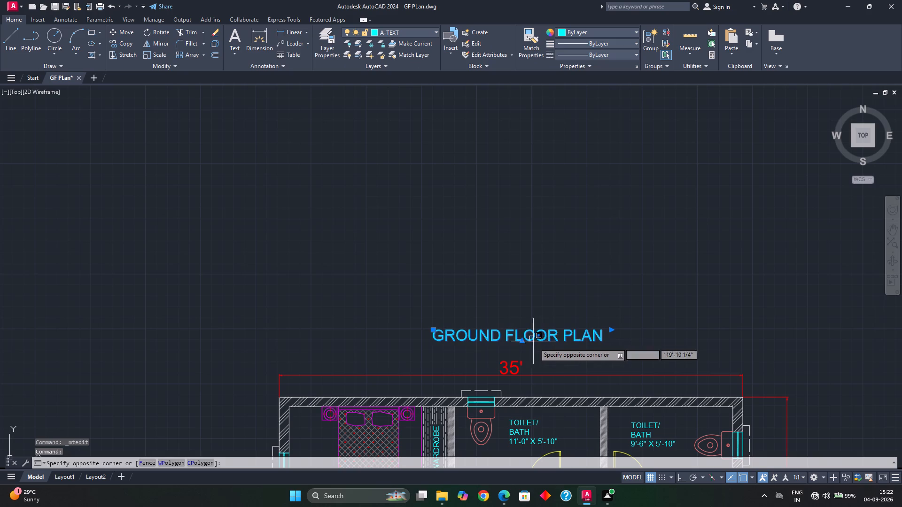
key(Escape)
double_click(575, 340)
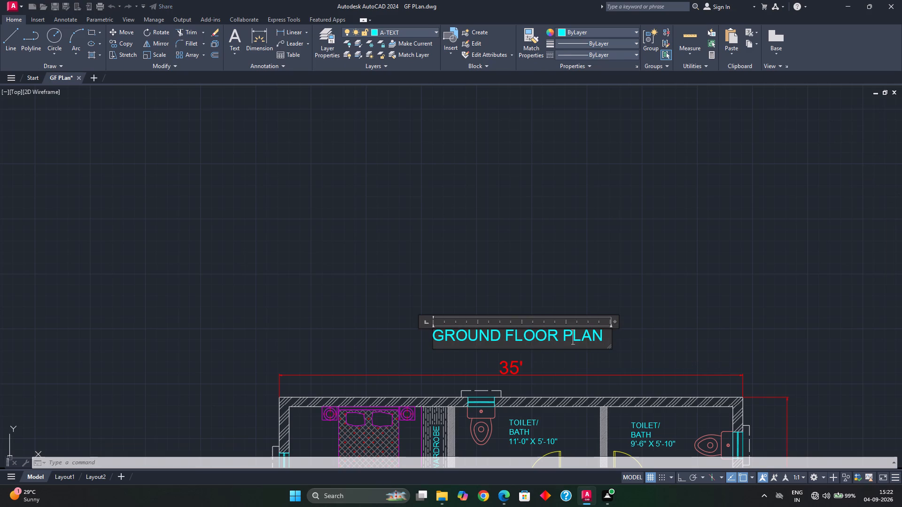
click(603, 338)
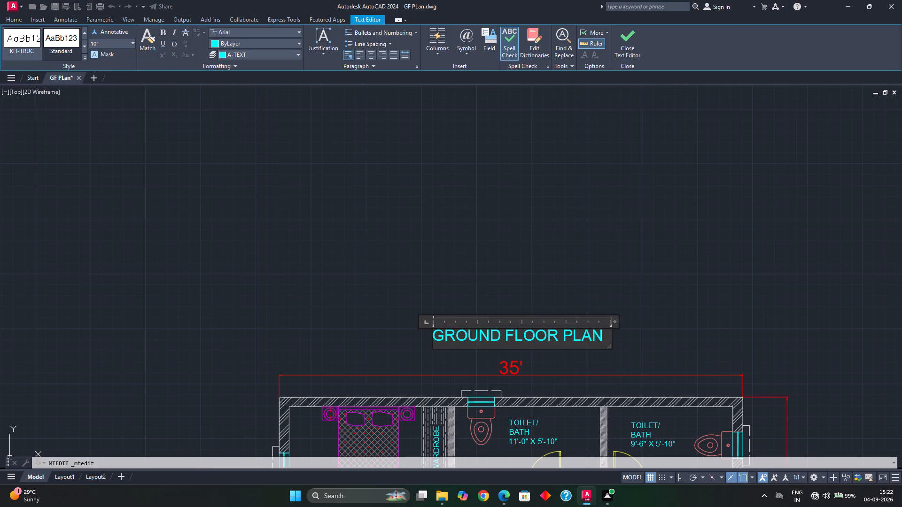
key(BackSpace)
key(BackSpace)
key(BackSpace)
key(BackSpace)
key(BackSpace)
key(BackSpace)
key(BackSpace)
key(BackSpace)
key(BackSpace)
key(BackSpace)
key(BackSpace)
key(BackSpace)
key(BackSpace)
key(BackSpace)
key(BackSpace)
key(BackSpace)
key(BackSpace)
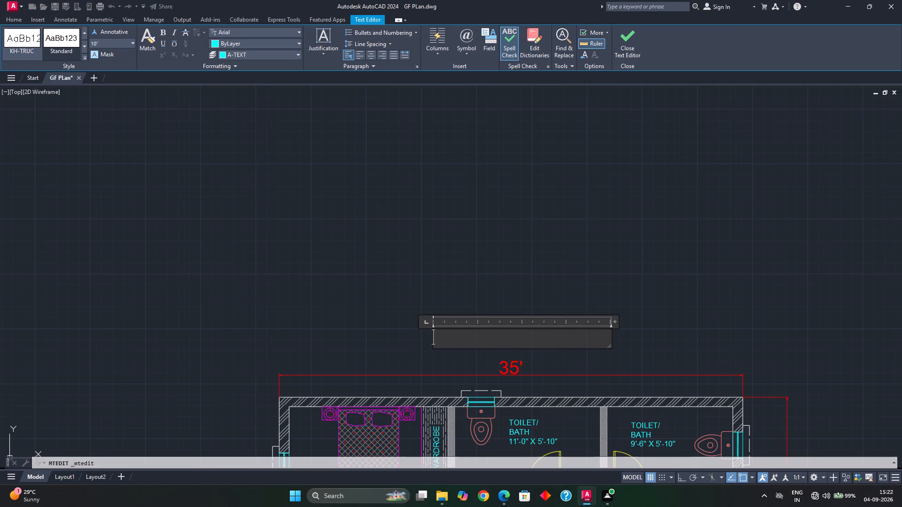
text(35)
key(space)
text(45)
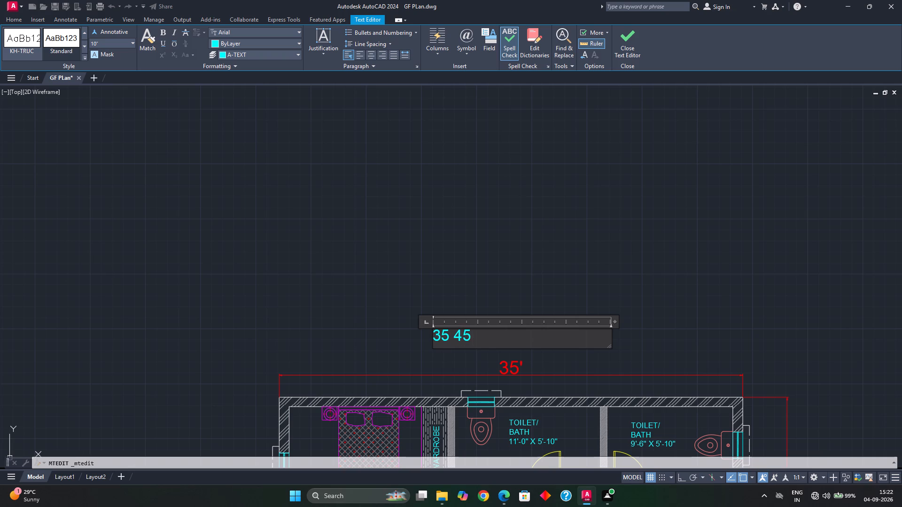
key(Down)
key(Left)
key(Left)
key(Left)
key(Right)
key(BackSpace)
key(x)
key(Left)
key(space)
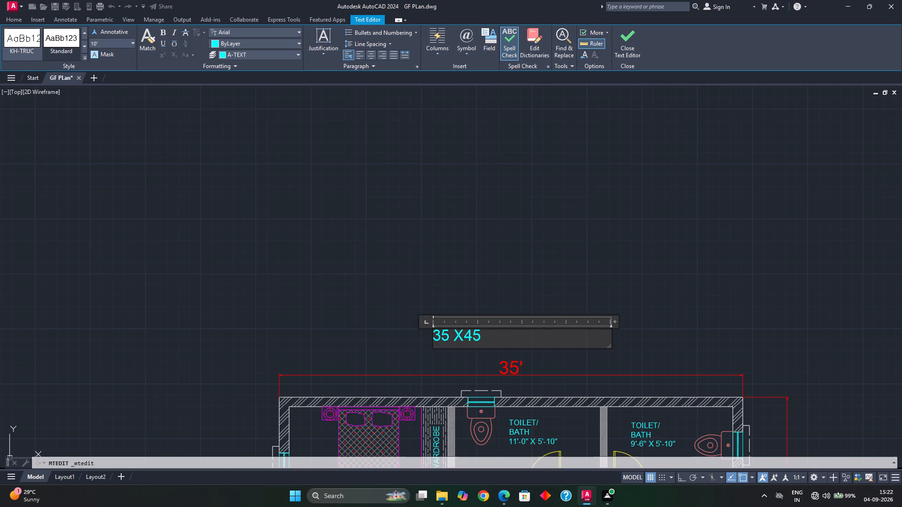
key(Right)
key(space)
key(BackSpace)
key(Left)
key(BackSpace)
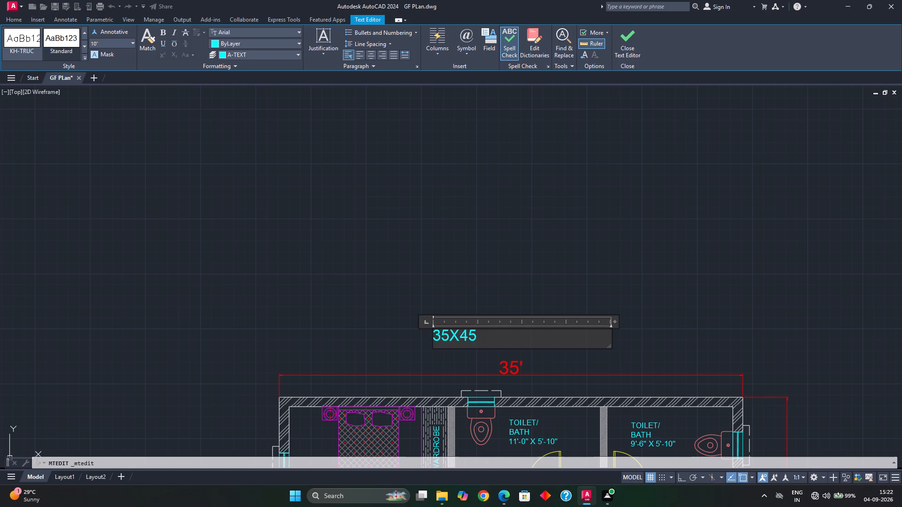
key(Right)
key(Right)
key(Right)
key(apostrophe)
key(Left)
key(Left)
key(Left)
key(Left)
key(Left)
key(Right)
key(apostrophe)
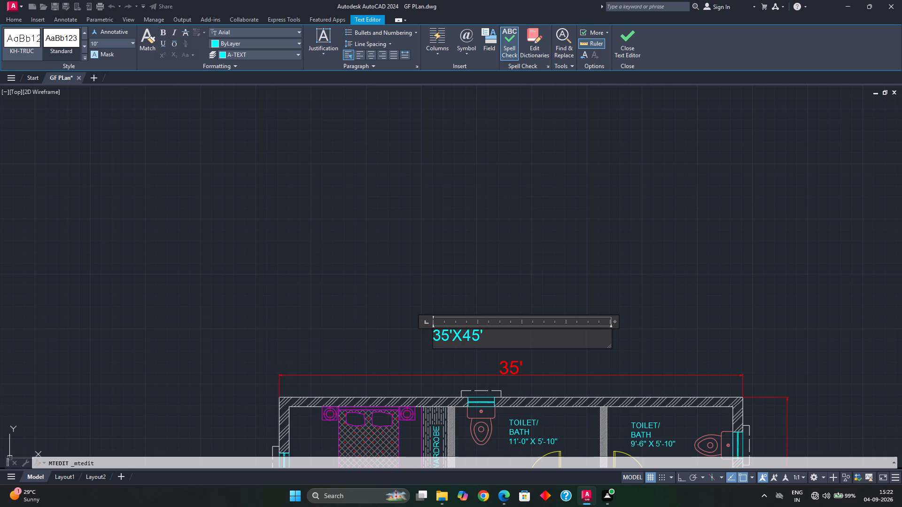
Append (1575 sq ft) after 35'X45' in the title above the plan.
key(Right)
key(Right)
key(Right)
key(Right)
key(Right)
key(space)
key(shift+parenleft)
text(15)
text(75)
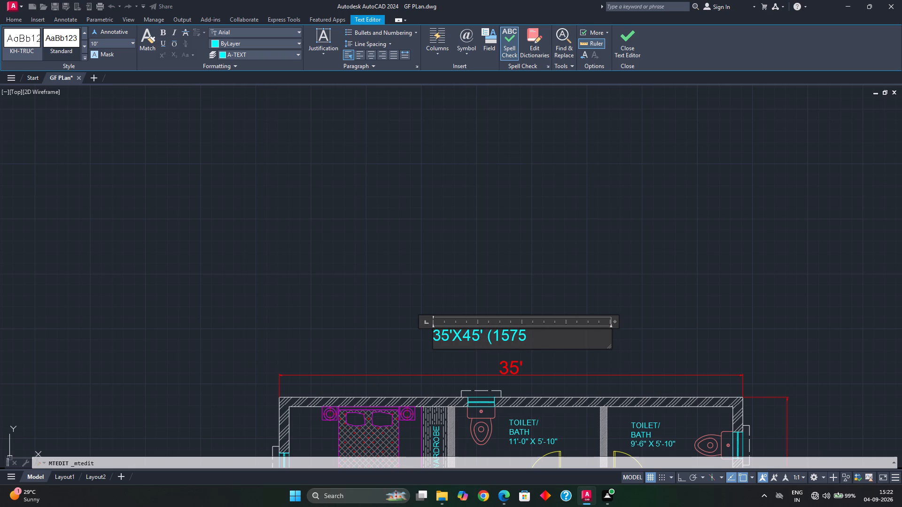
key(space)
text(sq)
key(space)
text(ft)
key(shift+parenright)
key(b)
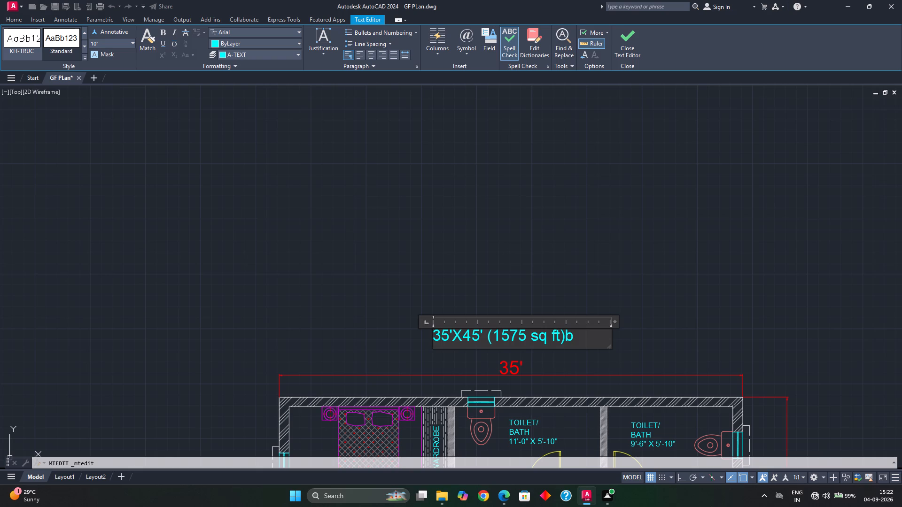
key(BackSpace)
Add HOUSE PLAN- EAST FACE after the area in the title above the plan.
key(space)
text(HOUSE PLAN)
key(space)
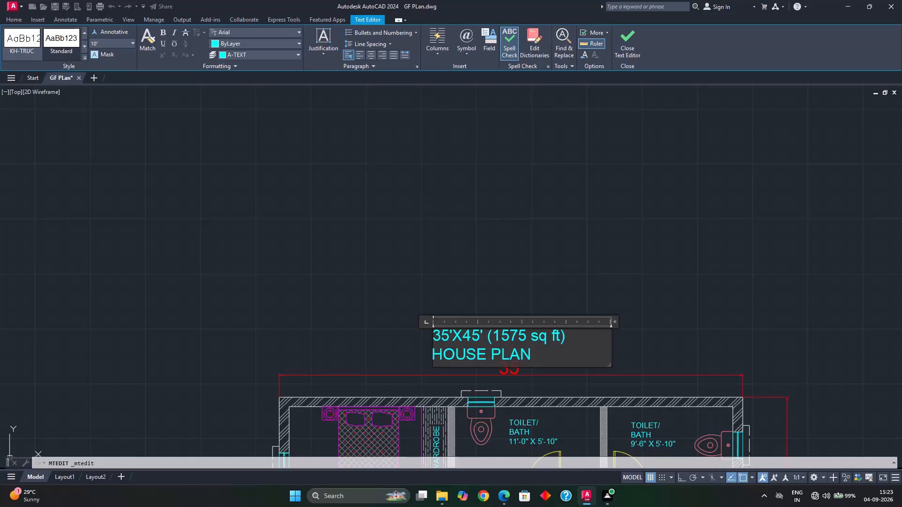
key(BackSpace)
key(minus)
key(space)
text(EAST)
key(space)
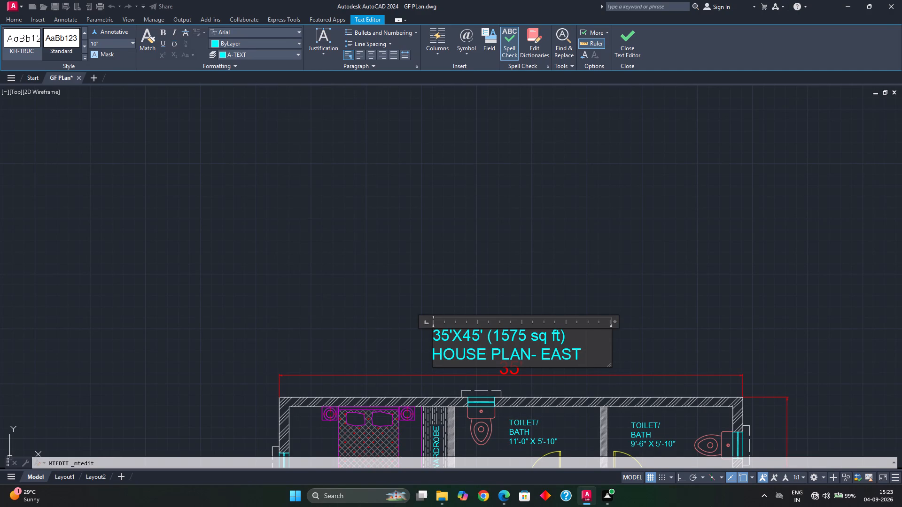
text(FACE)
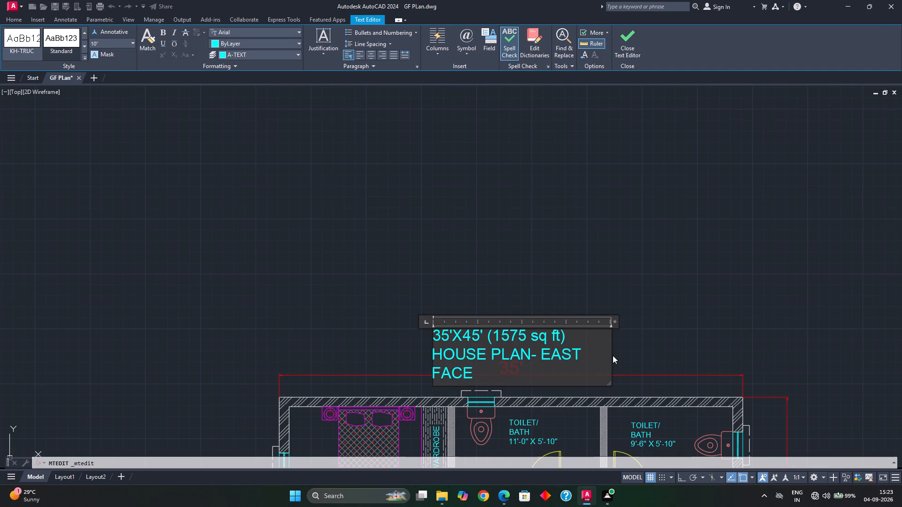
Widen the upper title's text box until the text fits on one line, and save the text changes.
drag(611, 352, 675, 352)
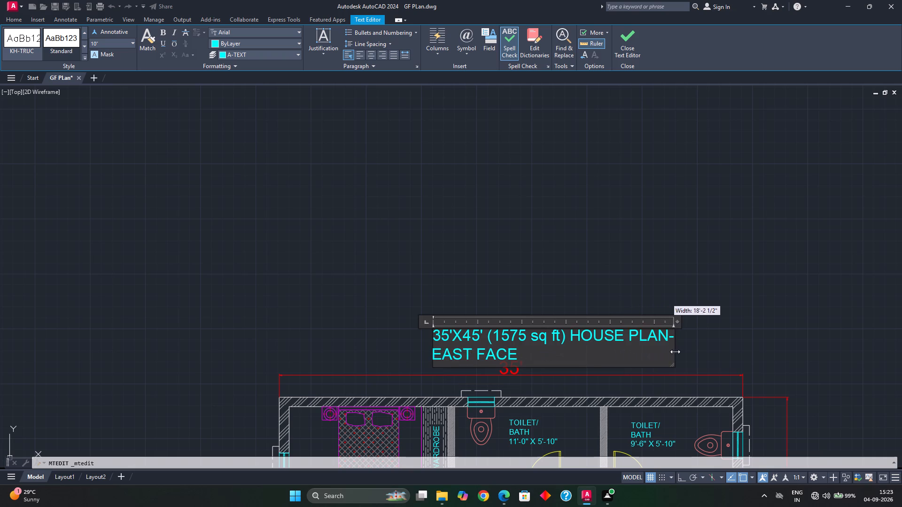
drag(675, 352, 782, 350)
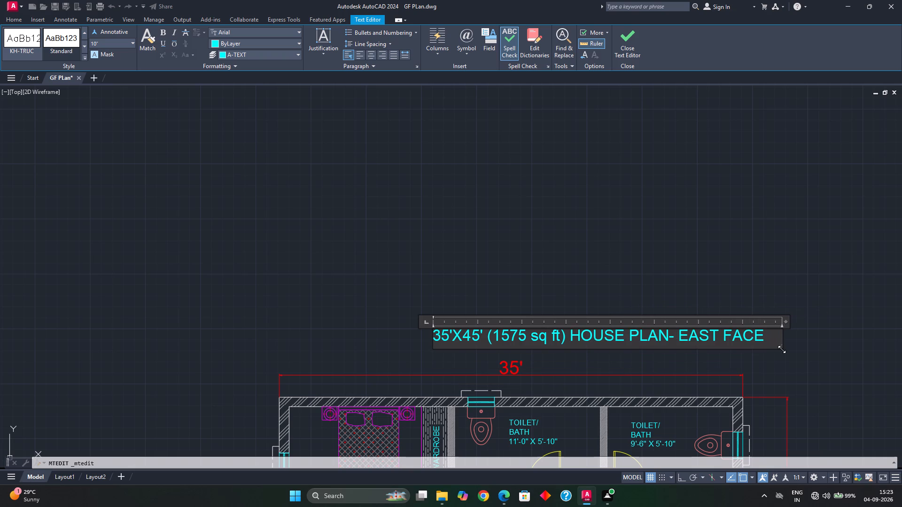
key(Escape)
click(465, 242)
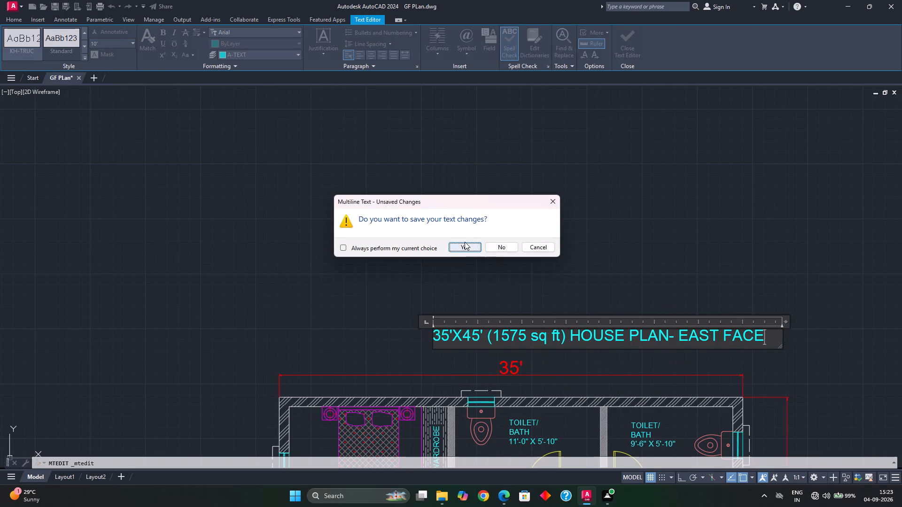
Move the upper title about 5'-3" to the left so it sits roughly centred above the plan's 35' dimension.
click(505, 339)
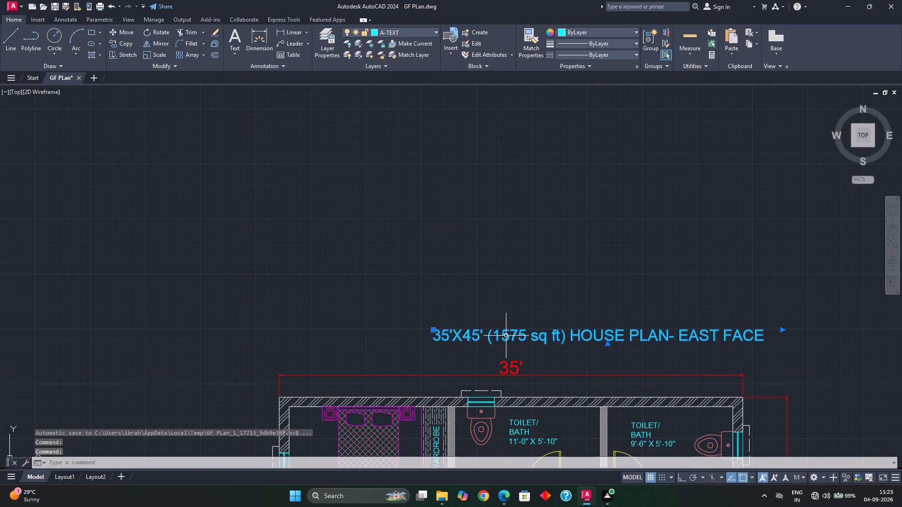
text(M)
key(space)
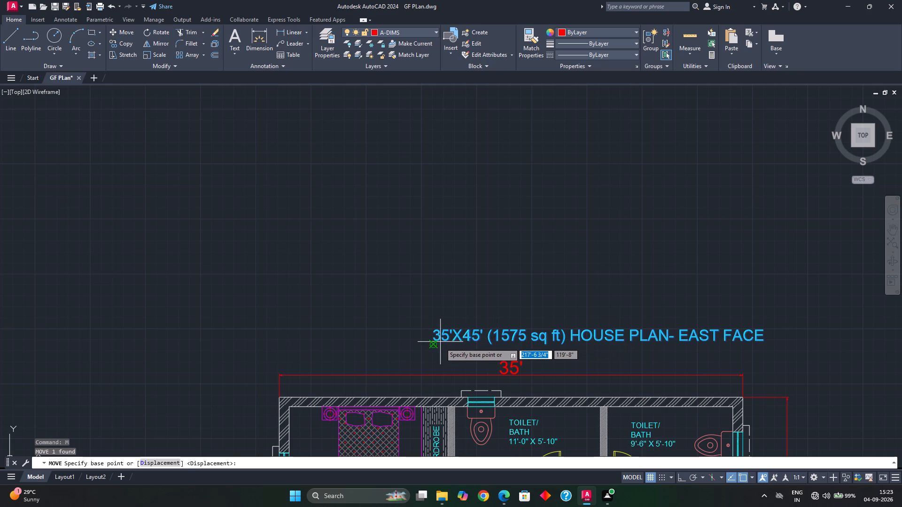
click(440, 343)
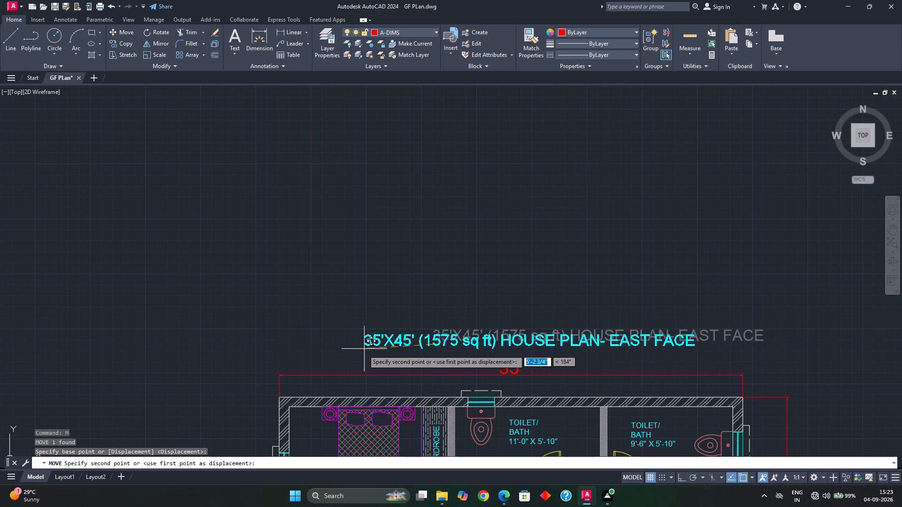
click(363, 350)
Switch to Layout1, activate its viewport and zoom to the drawing extents so the plan and both titles fit.
scroll(407, 359, down, 1)
middle_drag(407, 342, 408, 335)
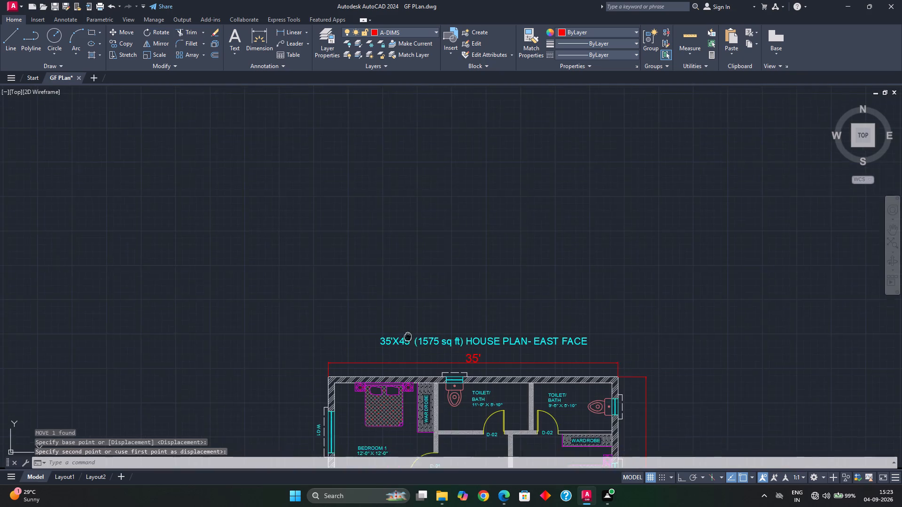
middle_drag(408, 335, 411, 255)
scroll(411, 221, down, 1)
middle_drag(412, 226, 409, 157)
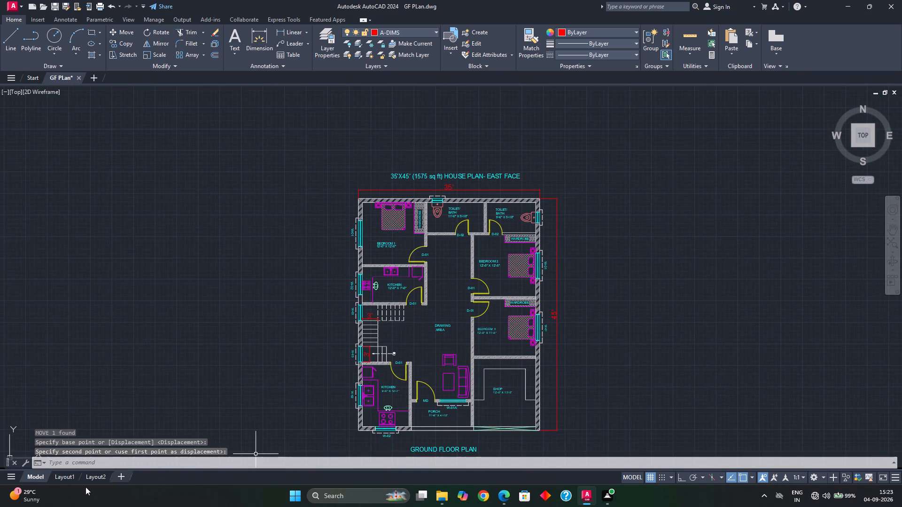
click(71, 476)
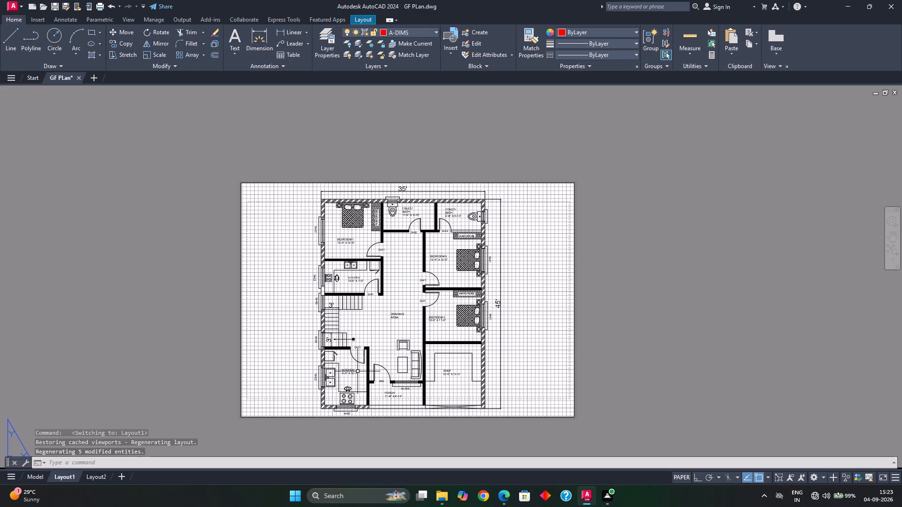
key(z)
key(Return)
key(e)
key(Return)
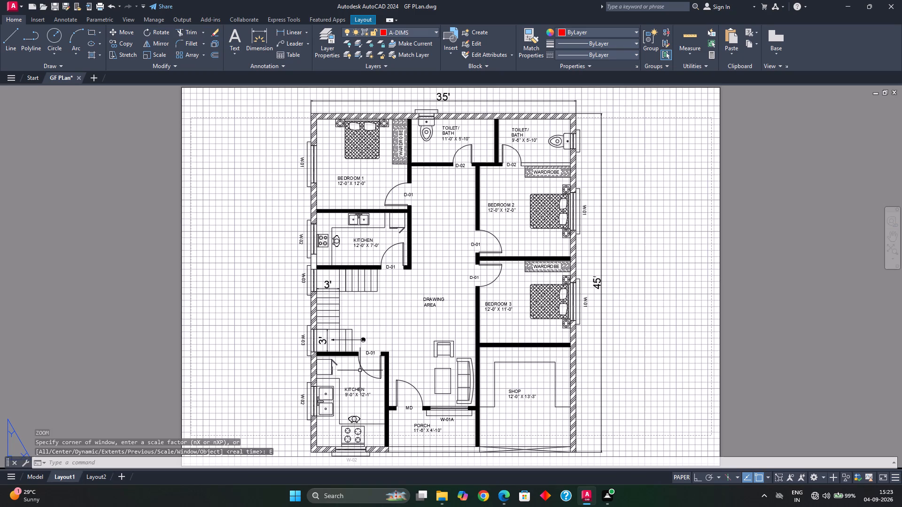
scroll(406, 325, down, 2)
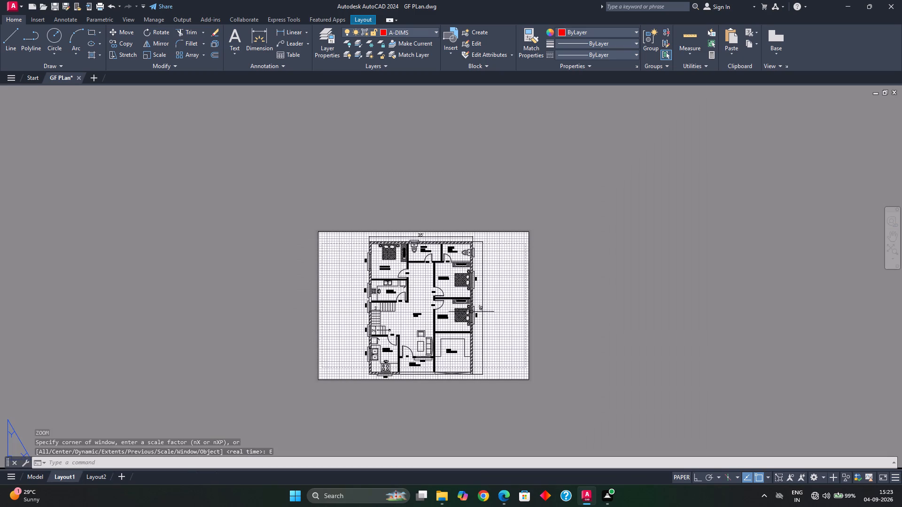
double_click(499, 309)
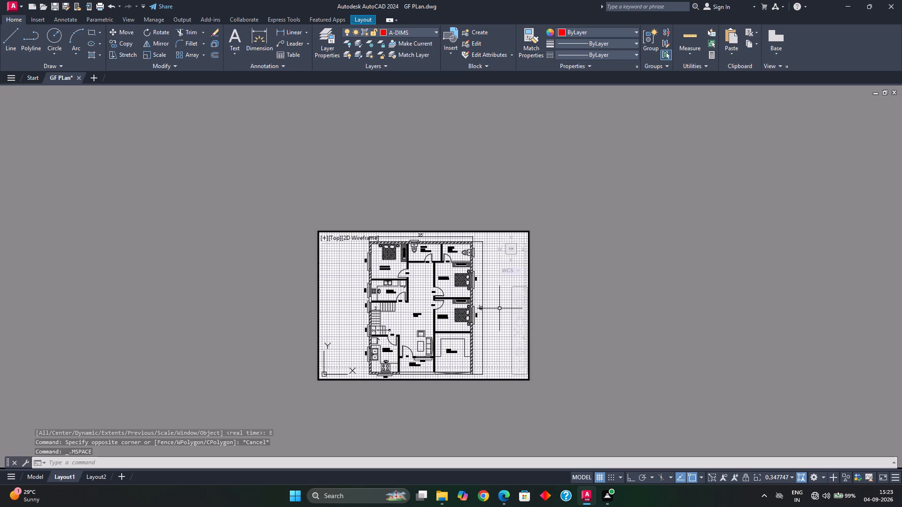
key(z)
key(Return)
key(e)
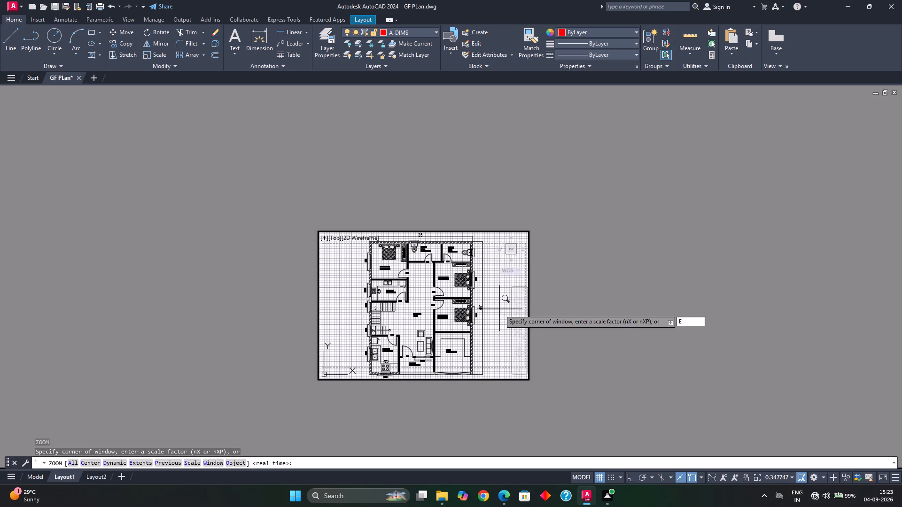
key(Return)
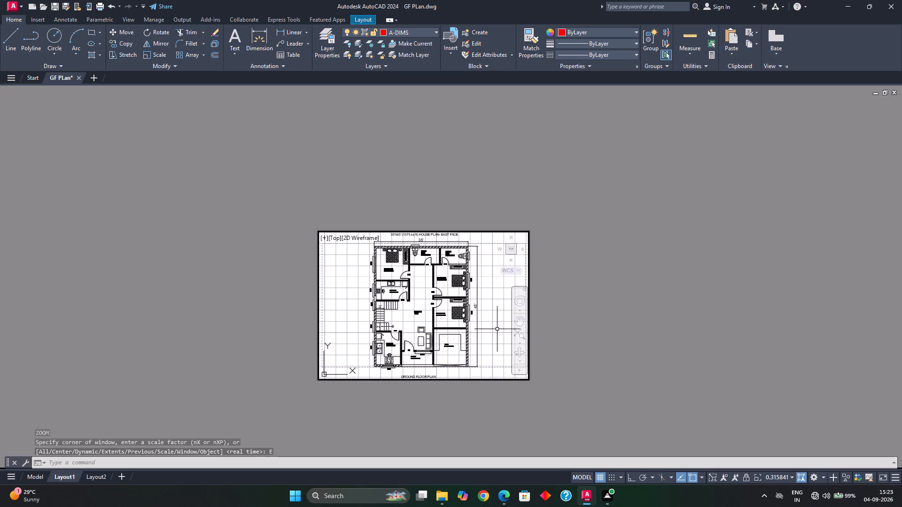
key(Escape)
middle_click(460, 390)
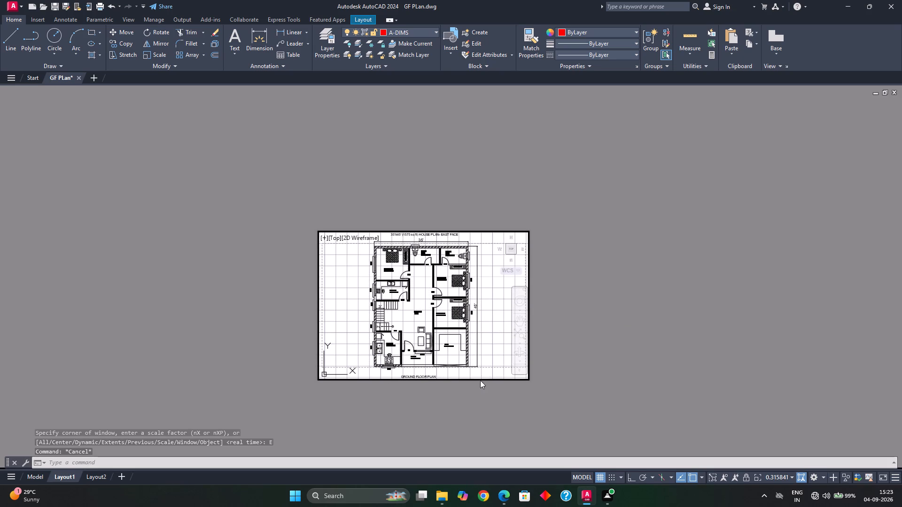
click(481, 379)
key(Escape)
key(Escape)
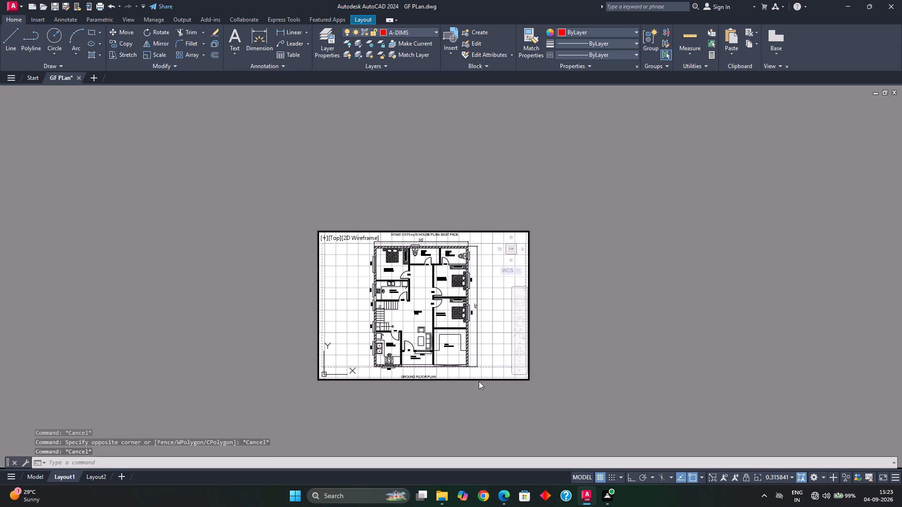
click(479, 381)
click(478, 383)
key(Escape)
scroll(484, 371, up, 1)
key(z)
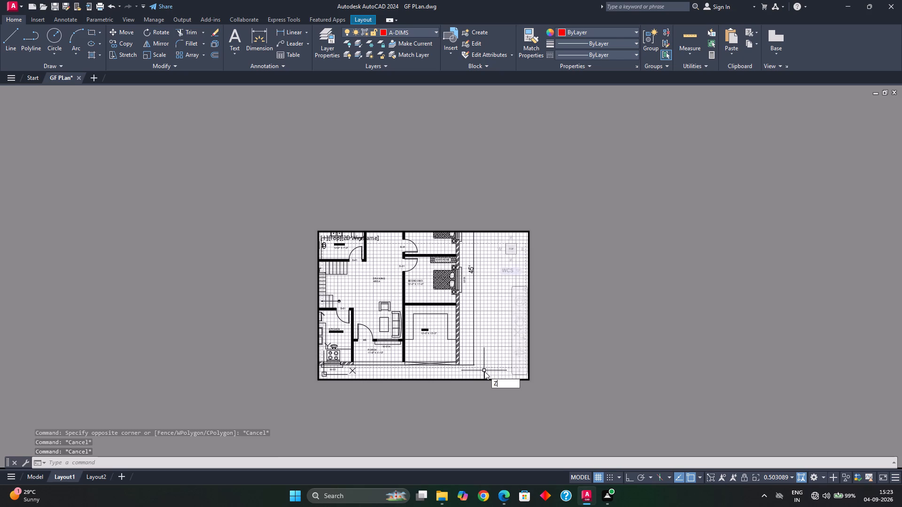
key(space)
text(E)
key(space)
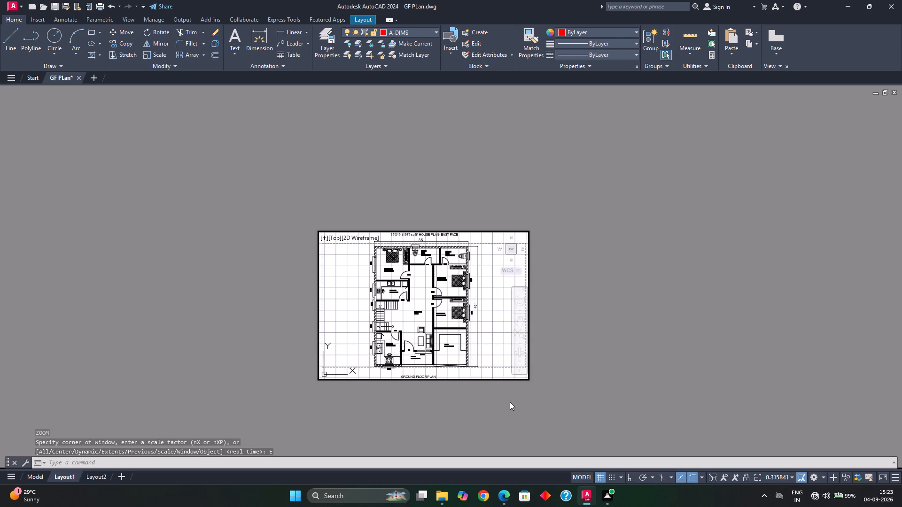
Leave the active viewport and return Layout1 to paper space.
key(Escape)
key(Escape)
key(Escape)
key(Escape)
click(528, 377)
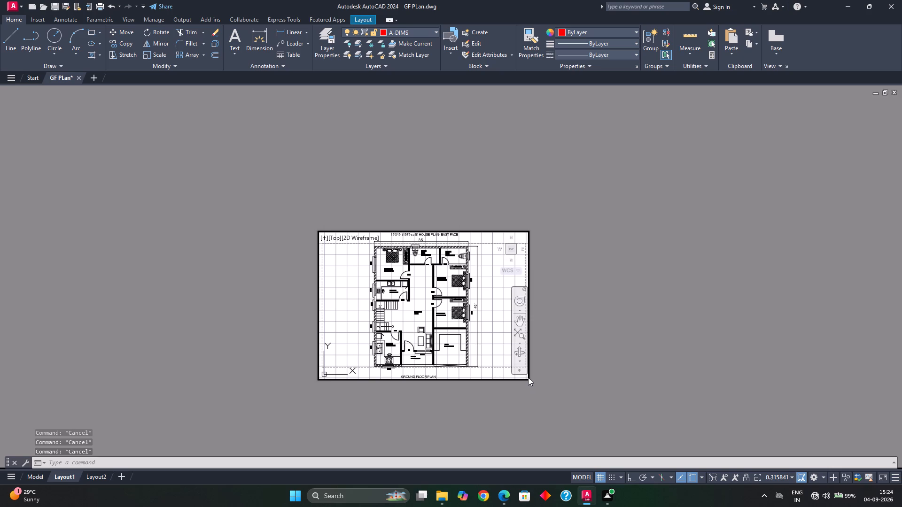
double_click(528, 377)
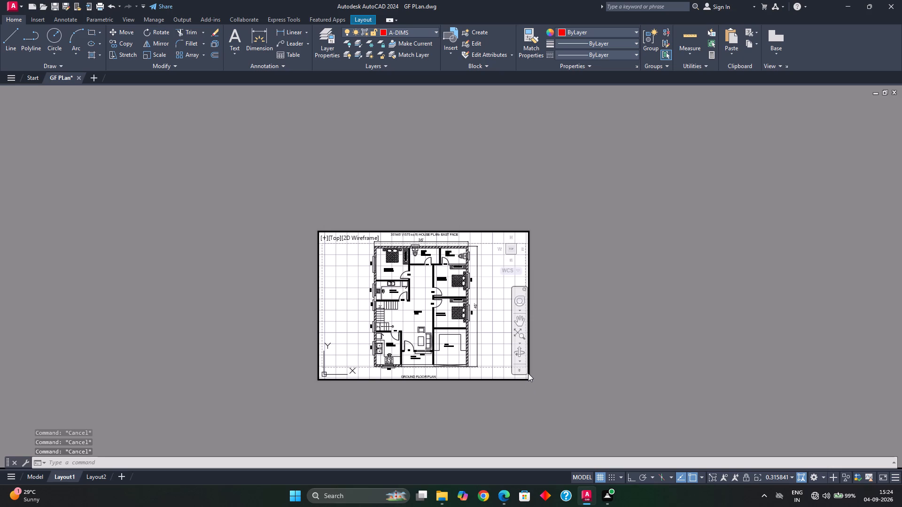
double_click(528, 373)
click(528, 366)
key(Escape)
key(Escape)
key(Escape)
double_click(535, 232)
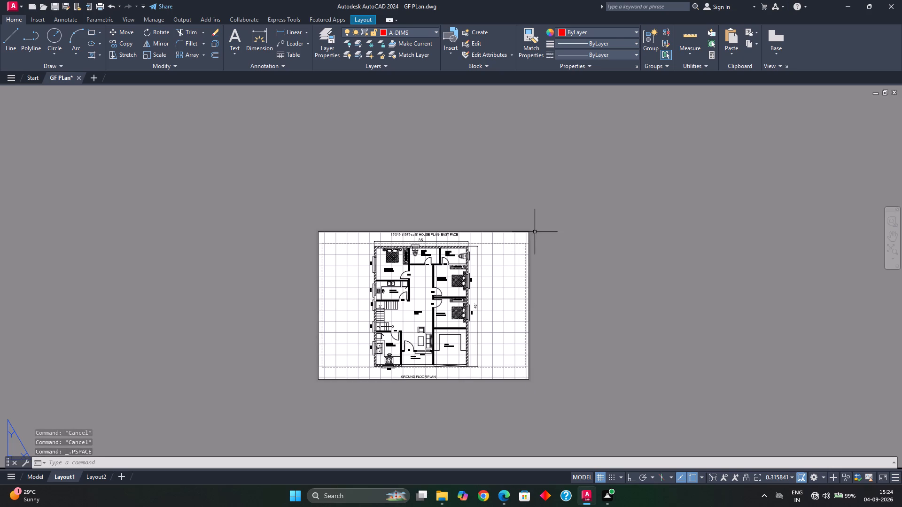
Examine how the plan and its two titles sit on the Layout1 sheet relative to the printable area.
scroll(471, 355, up, 2)
middle_drag(471, 355, 504, 355)
scroll(507, 358, down, 1)
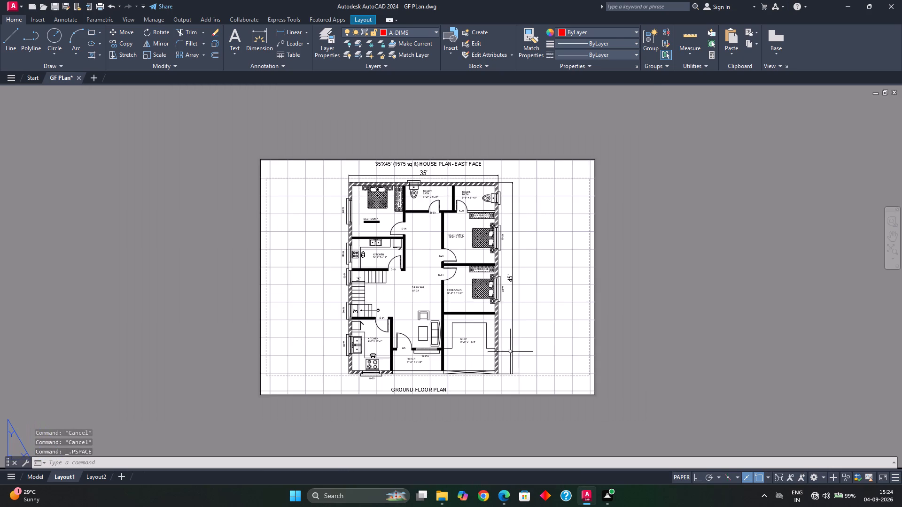
middle_drag(513, 348, 520, 355)
scroll(524, 342, up, 1)
scroll(524, 342, down, 1)
middle_drag(524, 342, 538, 344)
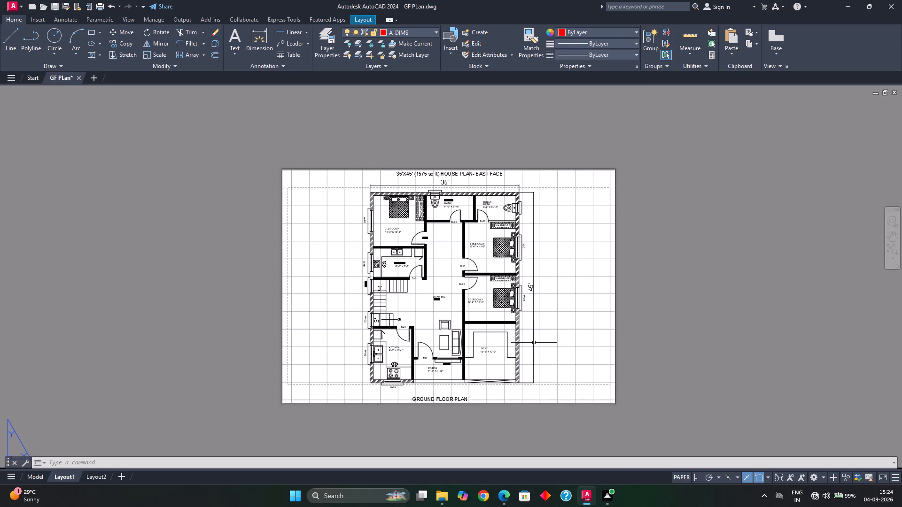
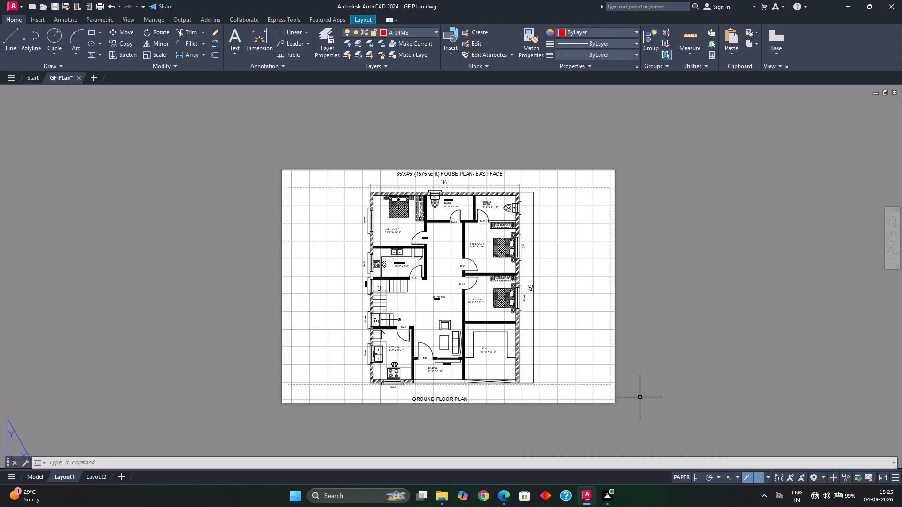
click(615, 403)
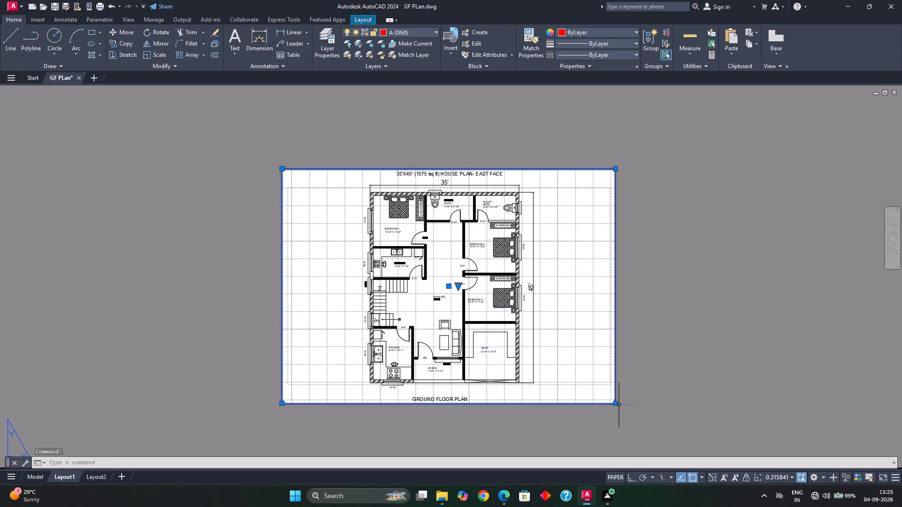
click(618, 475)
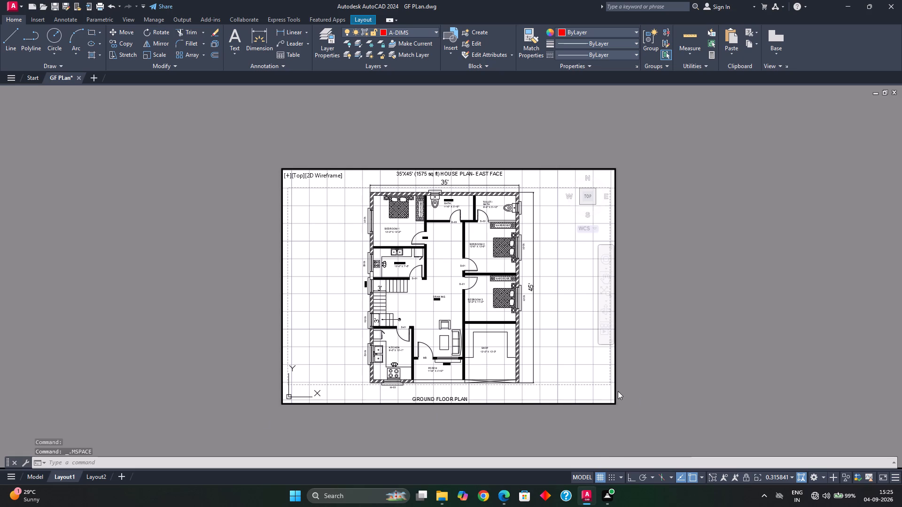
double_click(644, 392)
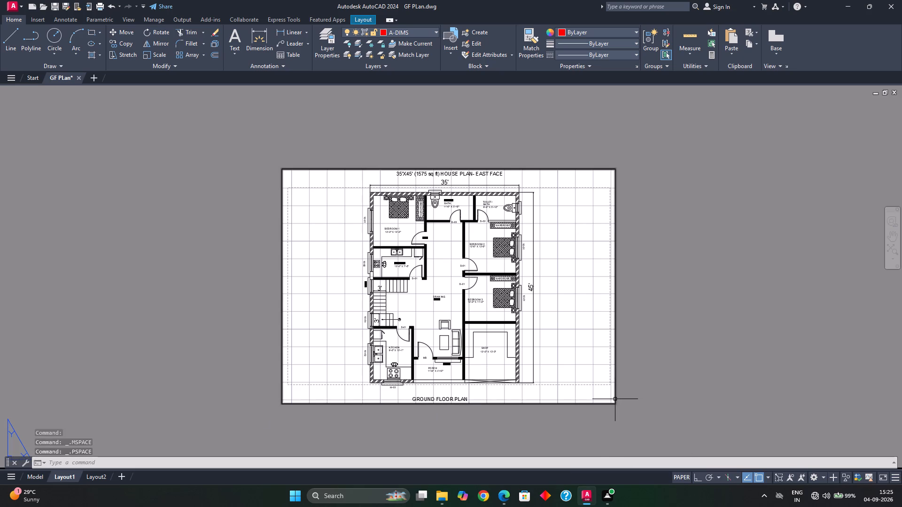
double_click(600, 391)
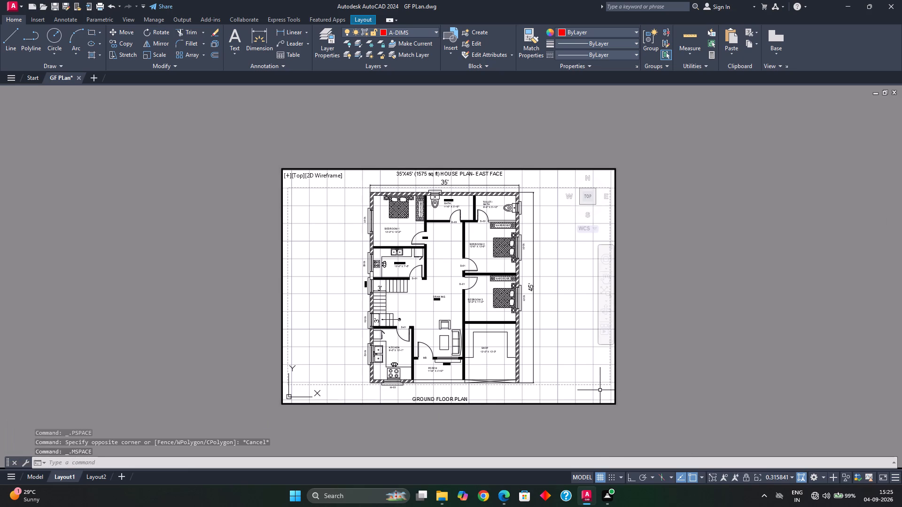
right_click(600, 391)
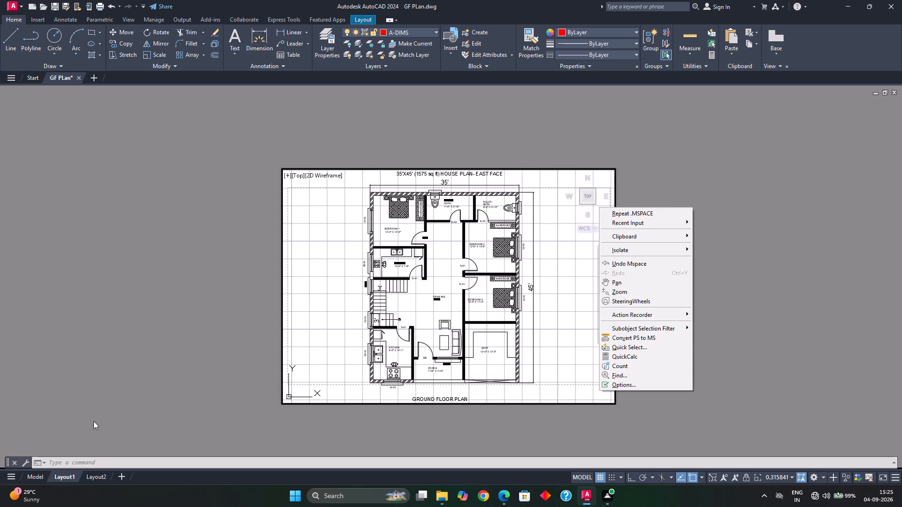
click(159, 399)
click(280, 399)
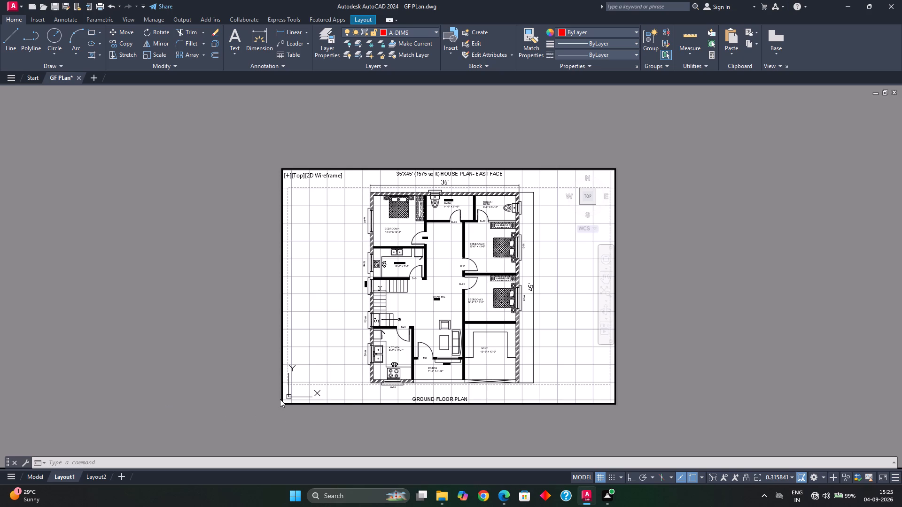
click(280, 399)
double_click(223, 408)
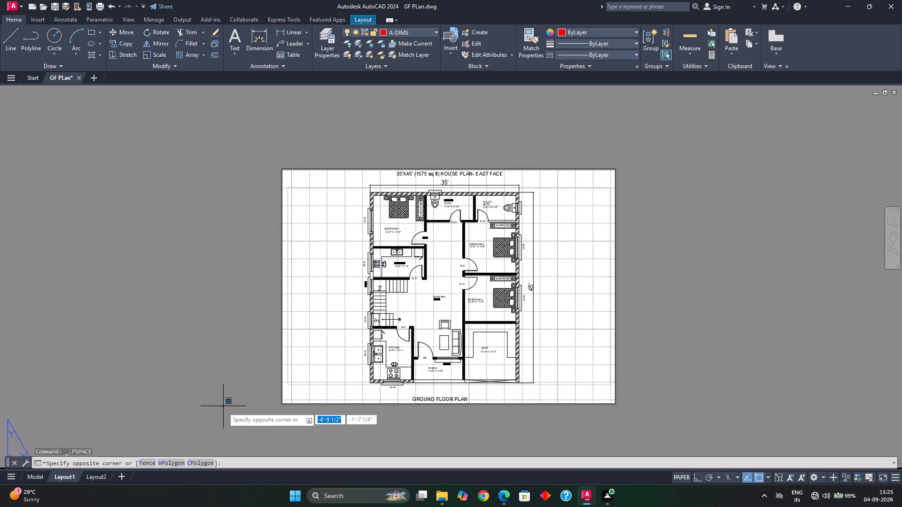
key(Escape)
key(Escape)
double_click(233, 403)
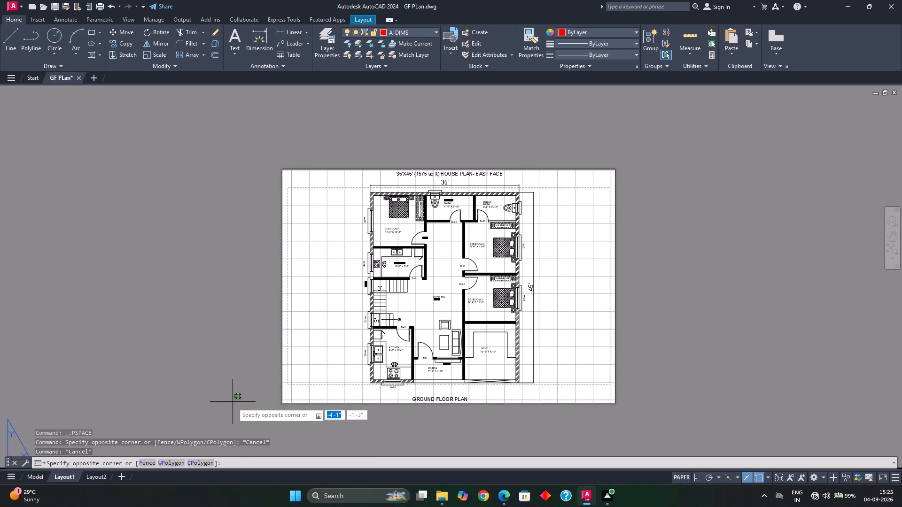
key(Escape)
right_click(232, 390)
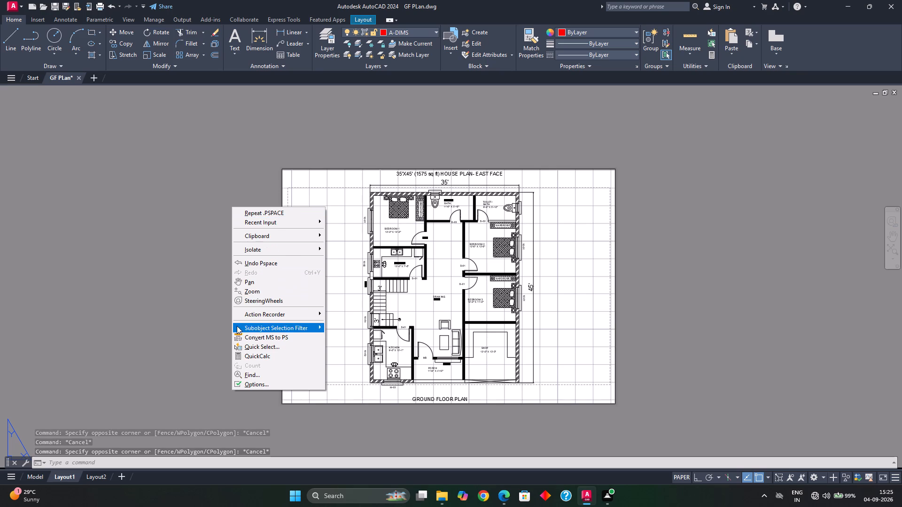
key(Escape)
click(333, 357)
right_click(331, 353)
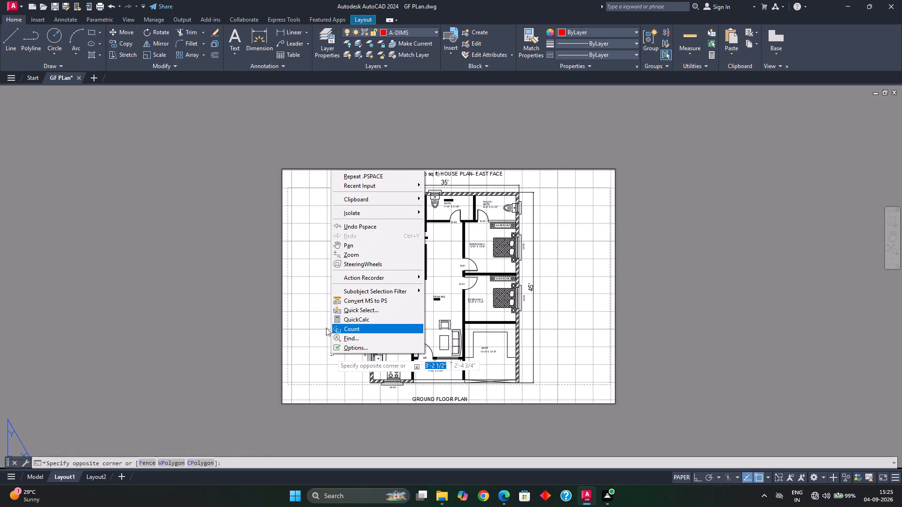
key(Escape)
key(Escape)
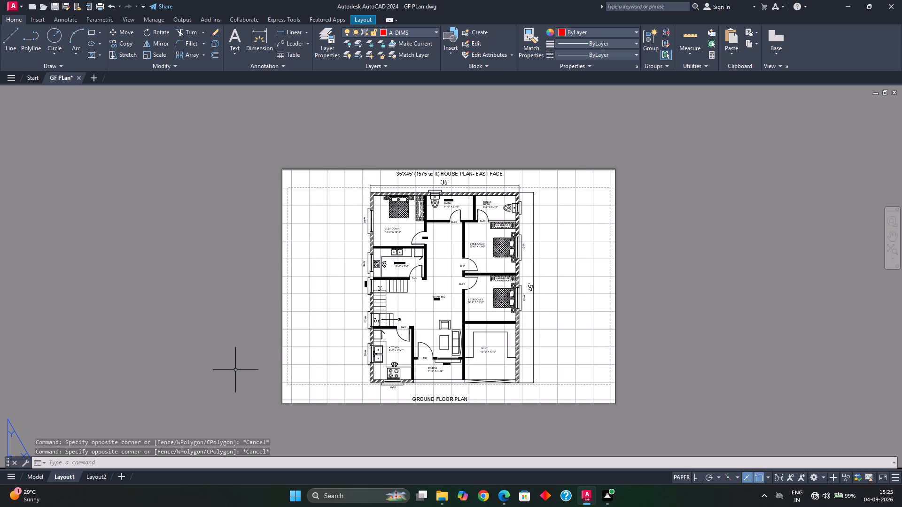
Preview the plot of Layout1 to check how the ground floor plan, its titles and dimensions fit the sheet.
text(PRE)
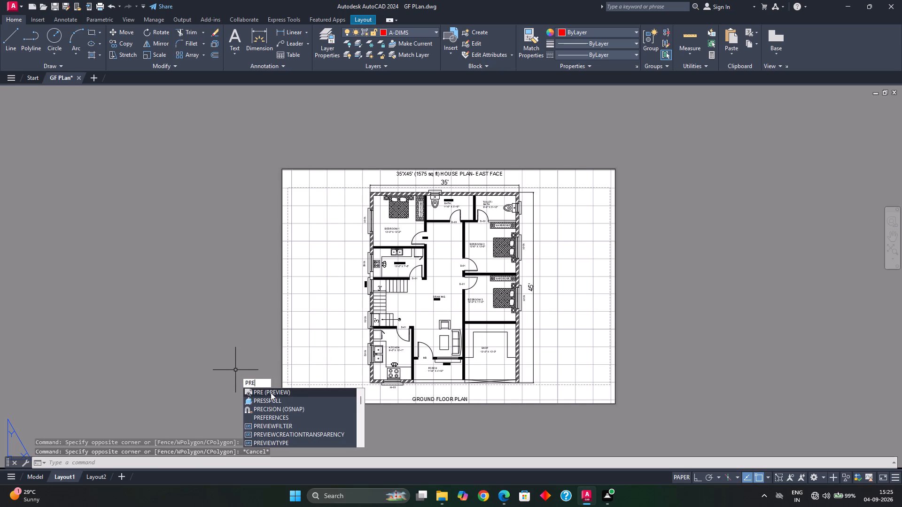
click(272, 395)
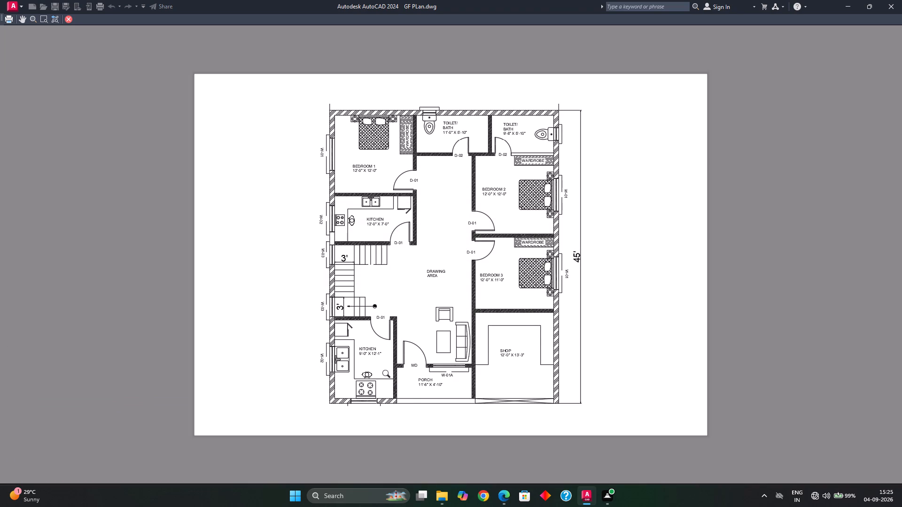
scroll(406, 367, down, 1)
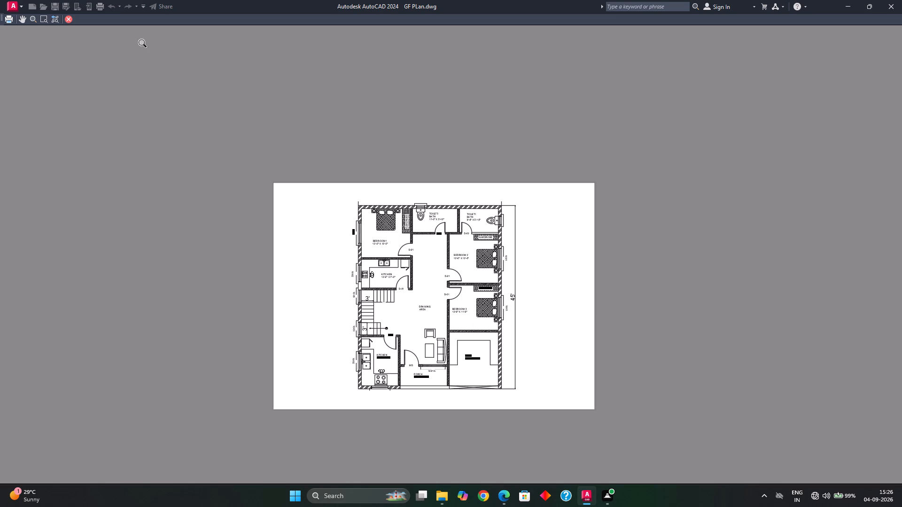
click(70, 20)
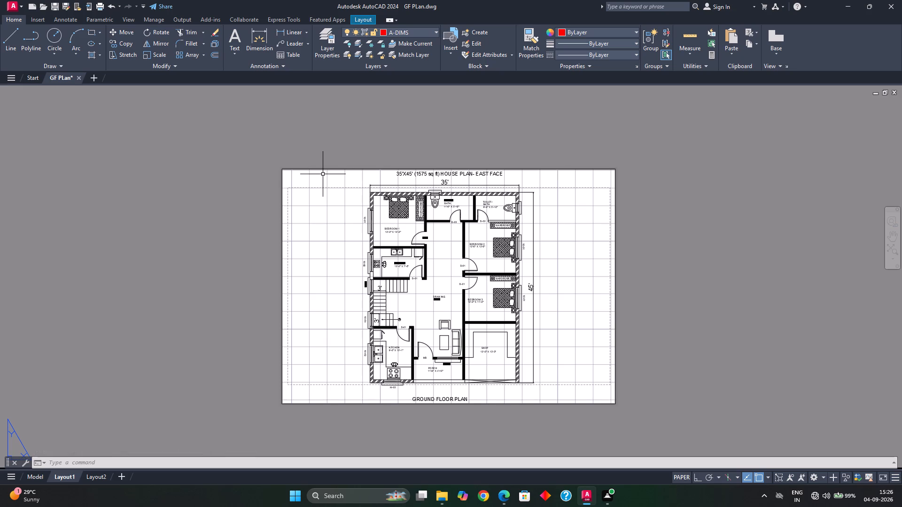
key(space)
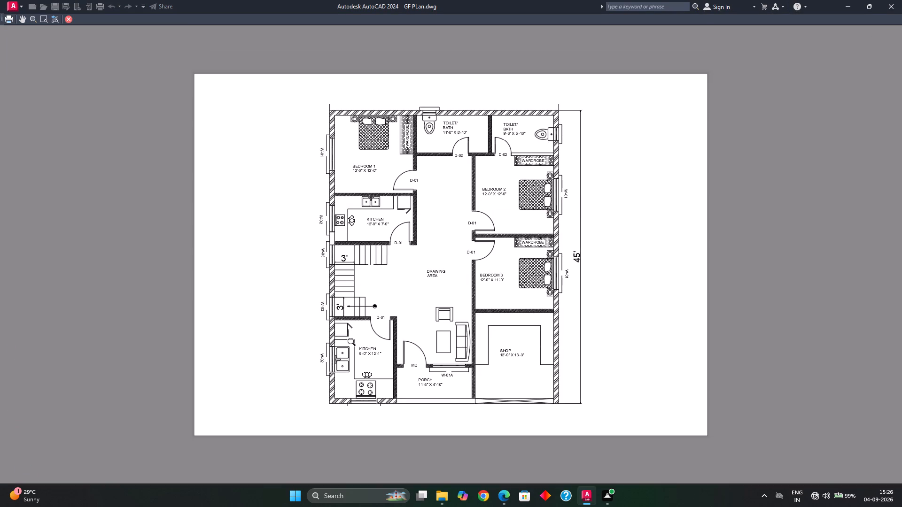
key(Escape)
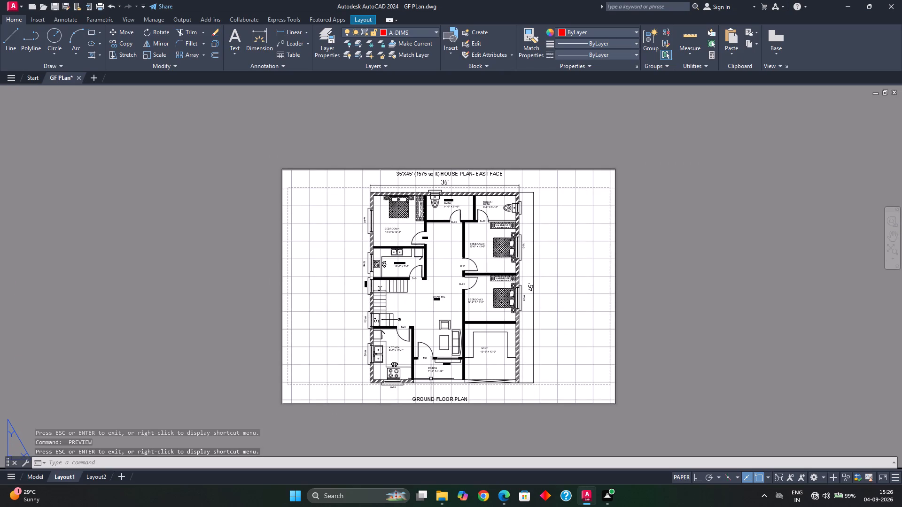
Examine the porch and title area of the layout sheet and compare it with a fresh plot preview.
scroll(420, 386, up, 2)
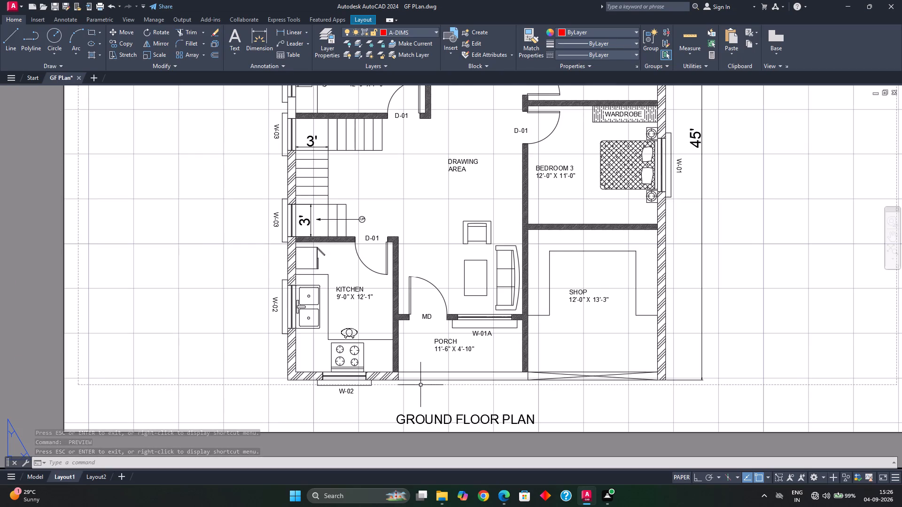
scroll(420, 386, down, 3)
key(space)
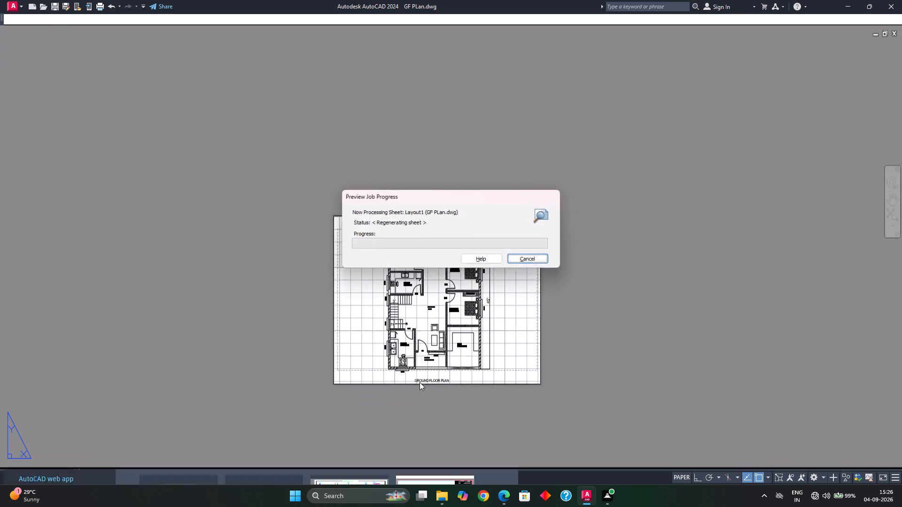
scroll(397, 409, up, 1)
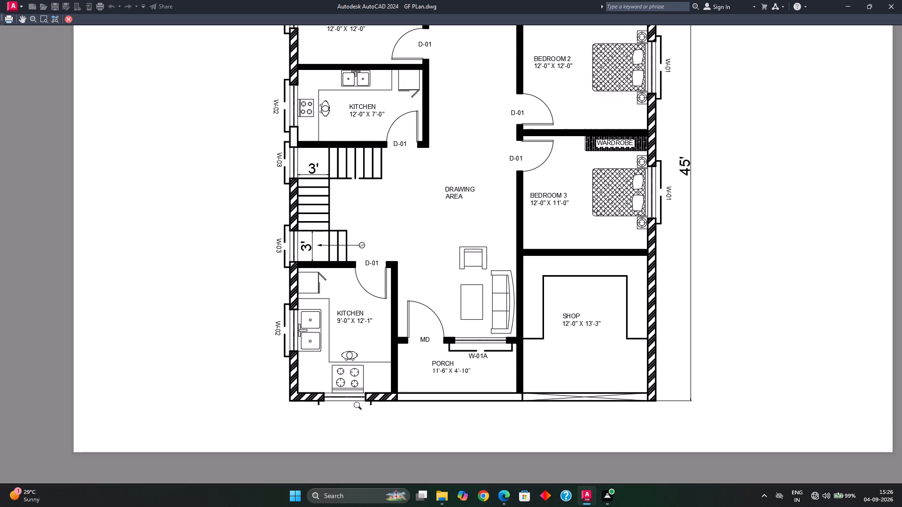
scroll(404, 383, down, 1)
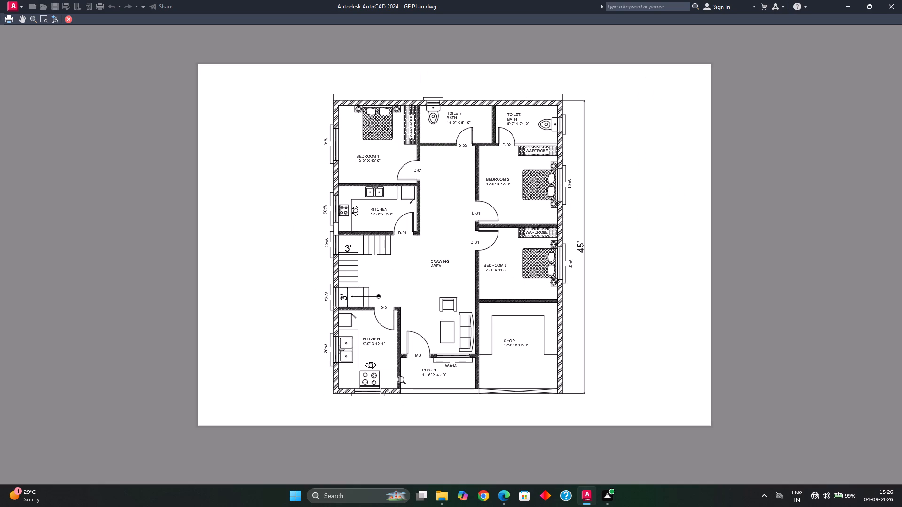
middle_click(415, 371)
key(Escape)
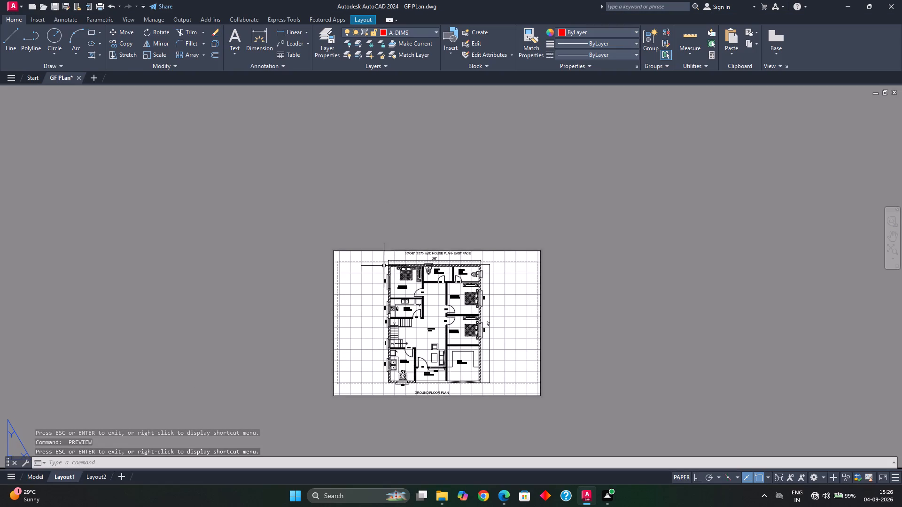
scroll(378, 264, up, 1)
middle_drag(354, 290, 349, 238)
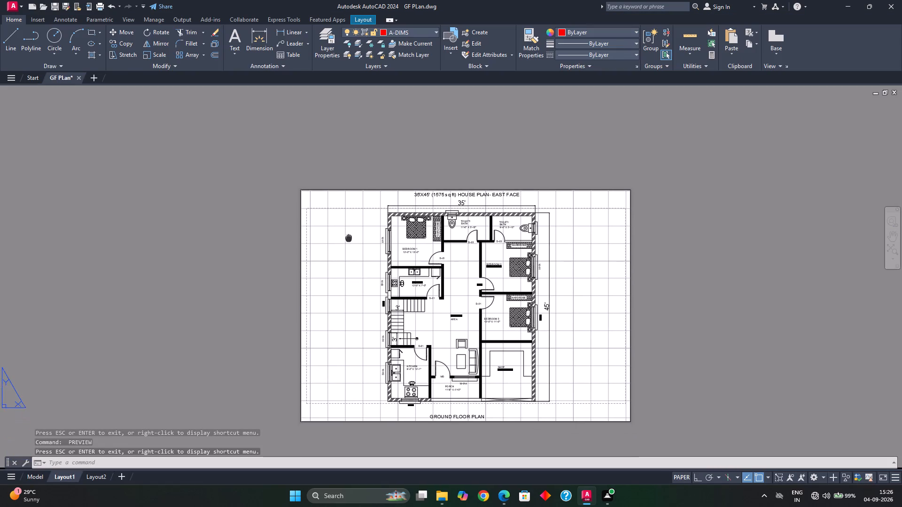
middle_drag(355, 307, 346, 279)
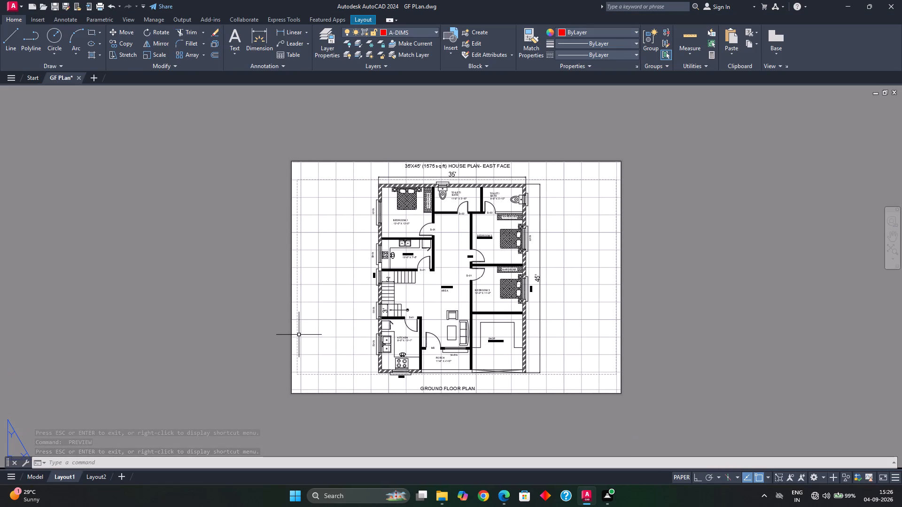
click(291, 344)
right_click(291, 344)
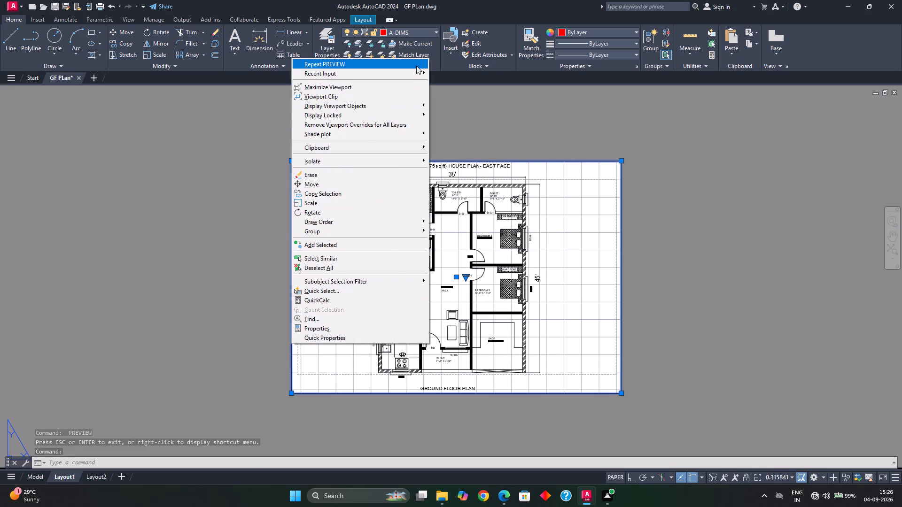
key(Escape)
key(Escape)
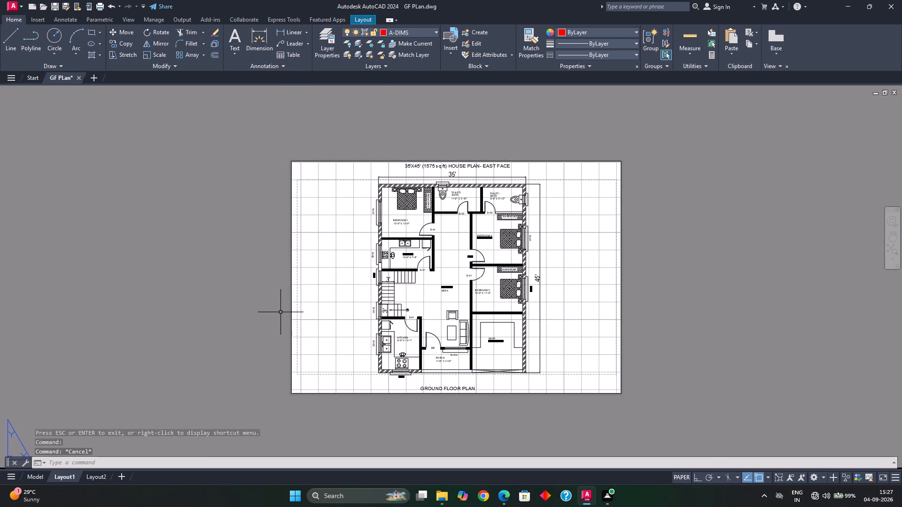
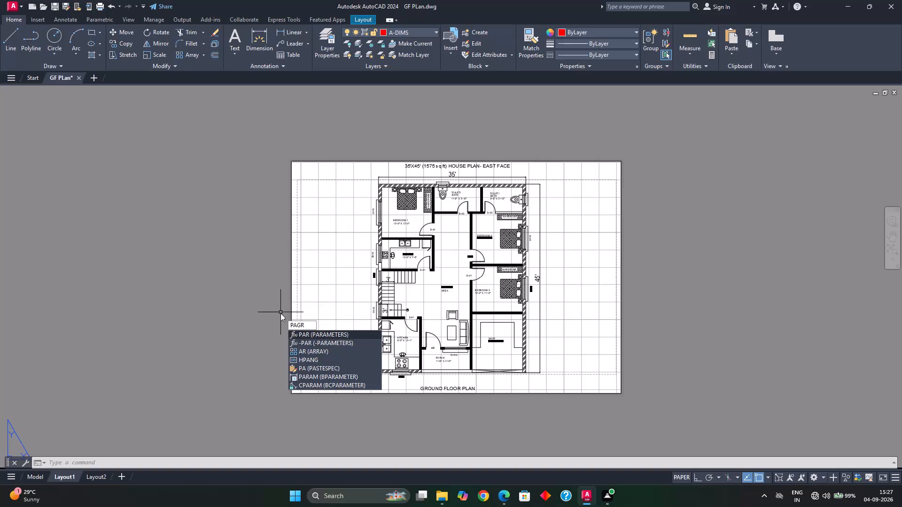
Open the page setup of Layout1 for modification.
key(BackSpace)
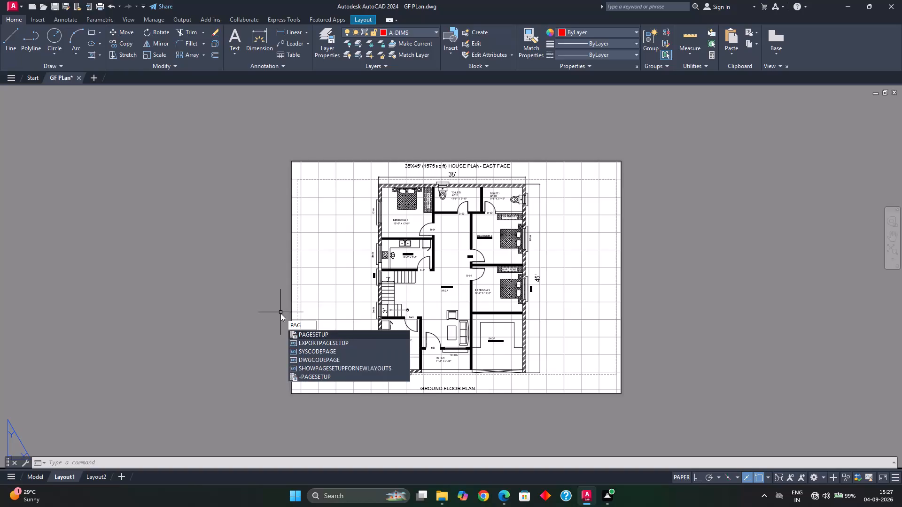
click(312, 335)
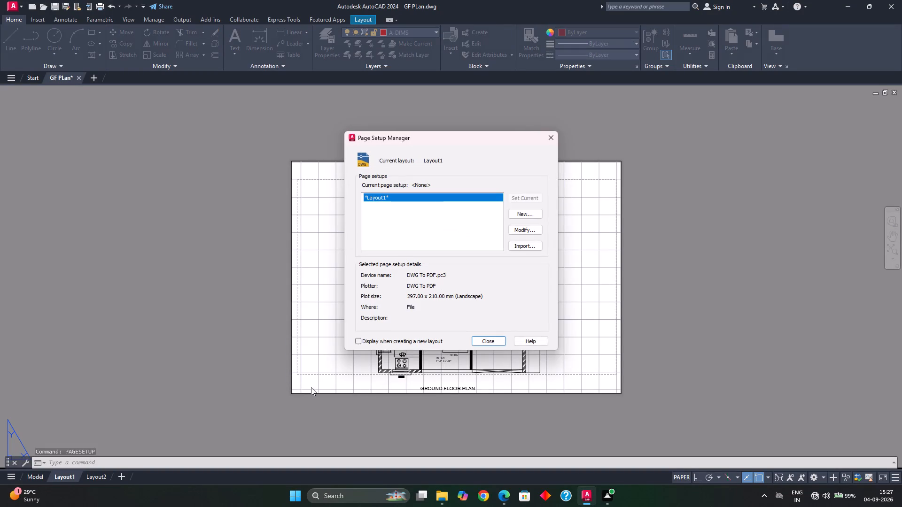
click(522, 233)
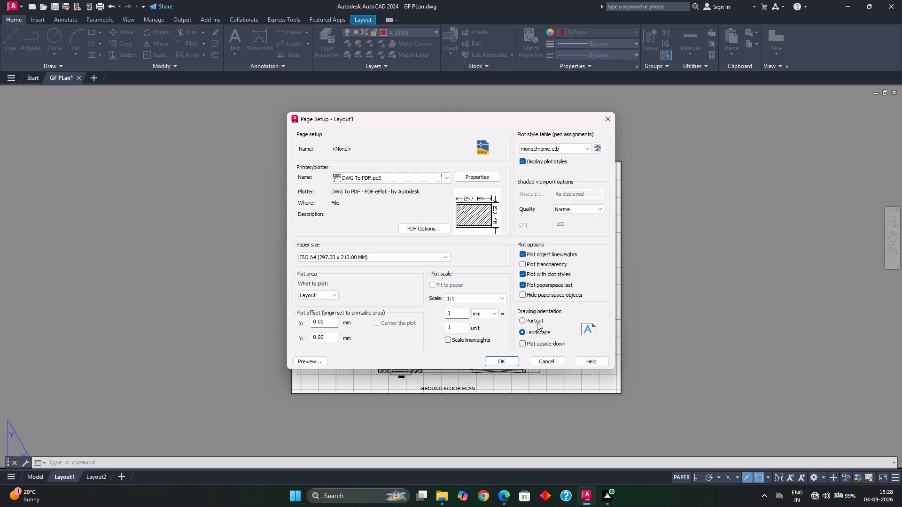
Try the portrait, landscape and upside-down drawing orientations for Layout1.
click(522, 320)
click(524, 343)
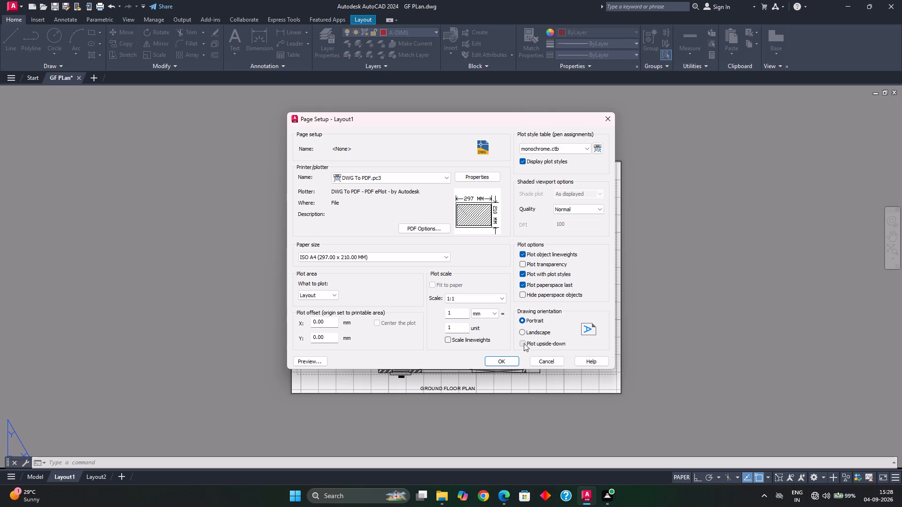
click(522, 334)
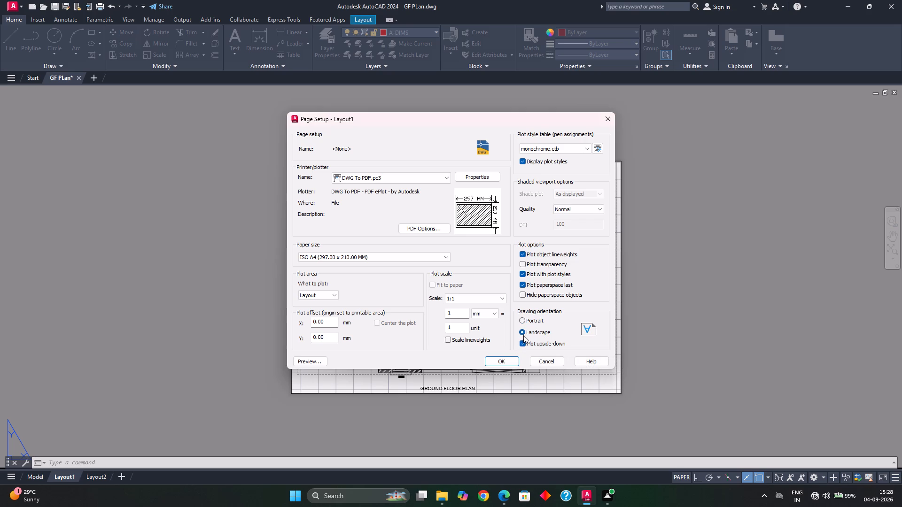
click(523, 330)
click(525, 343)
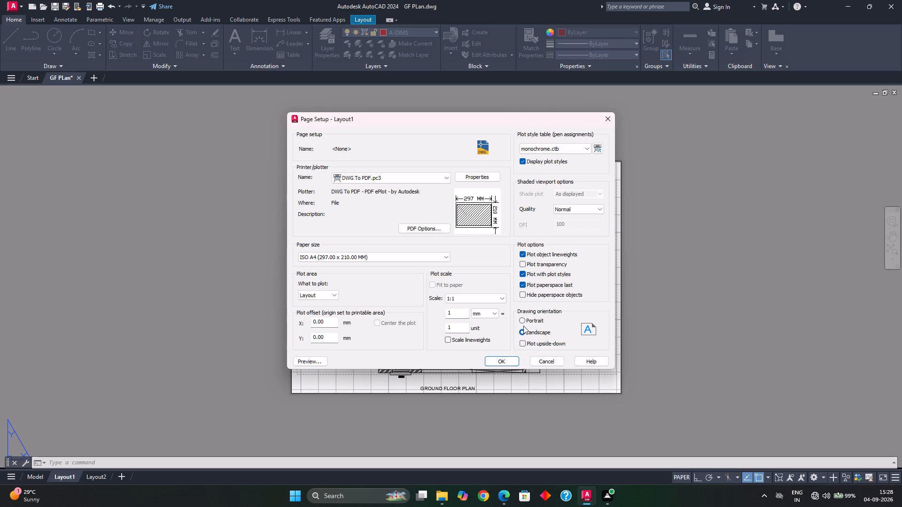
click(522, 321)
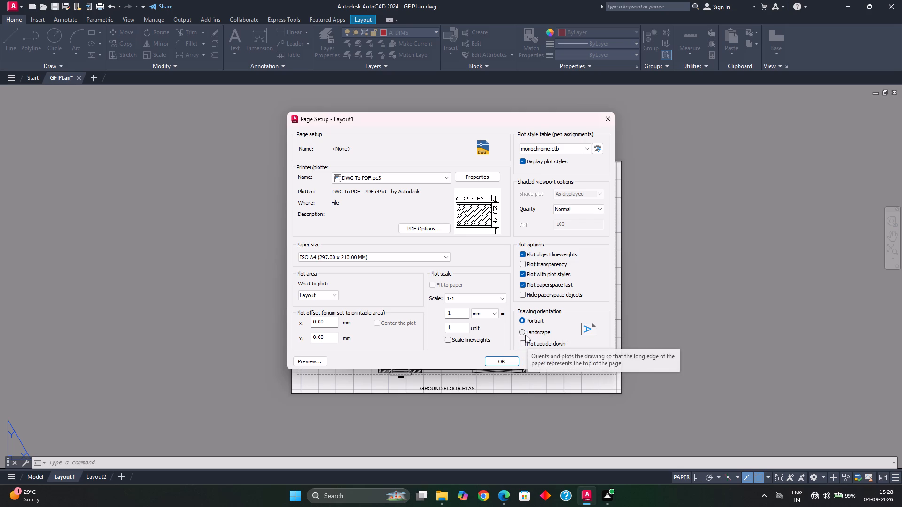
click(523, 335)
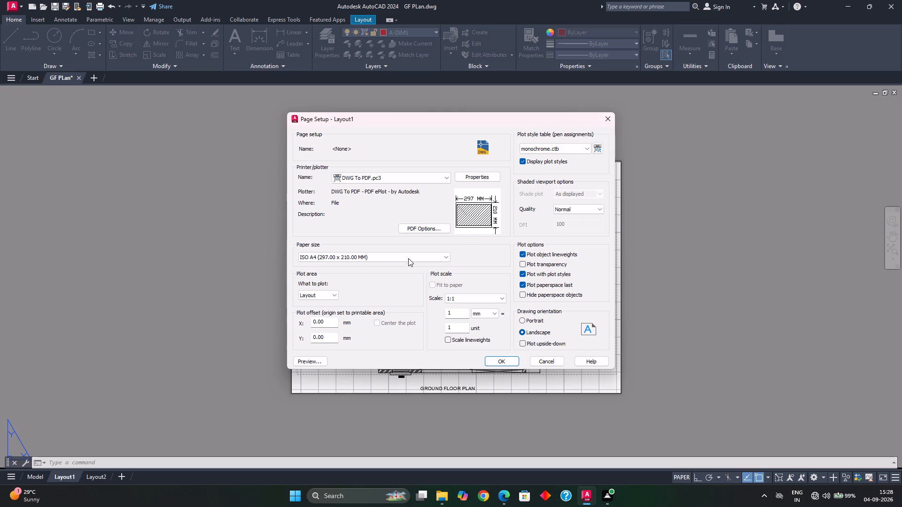
Set Layout1's paper size to ISO A4 (210.00 x 297.00 MM) with portrait orientation and apply the page setup.
click(425, 258)
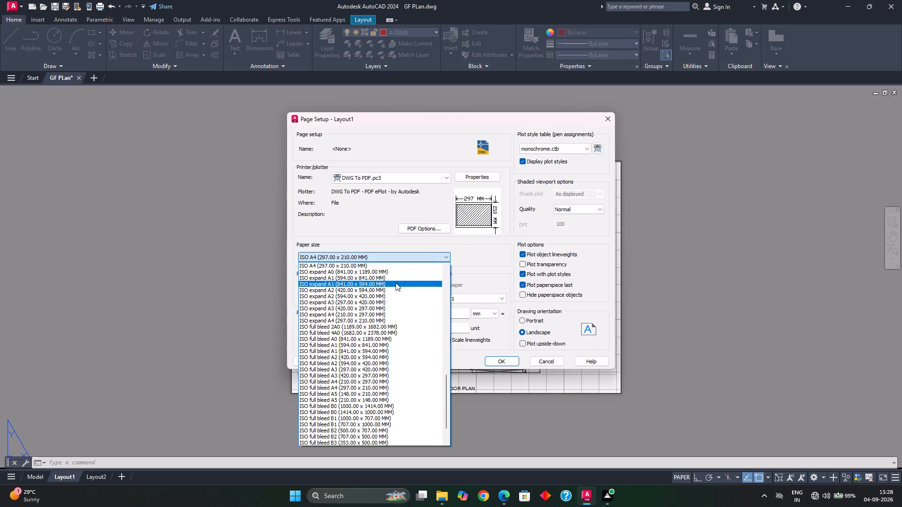
scroll(394, 283, up, 1)
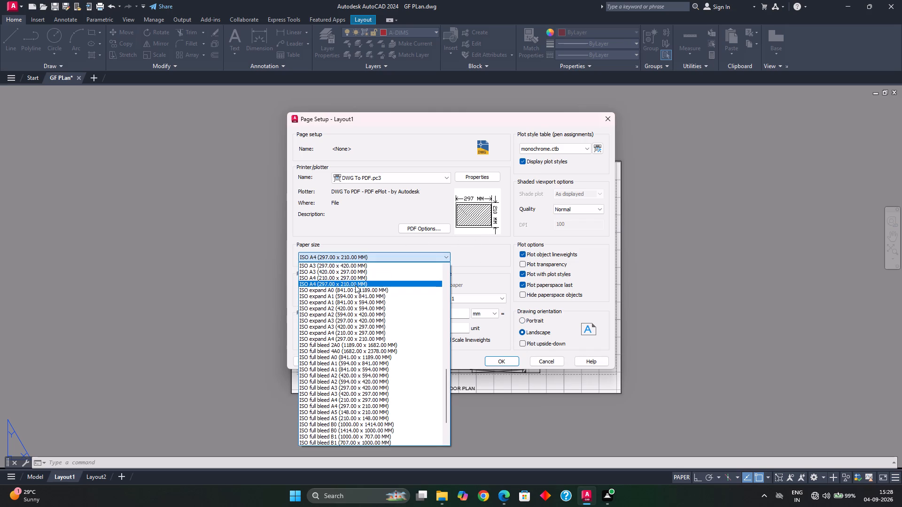
click(358, 280)
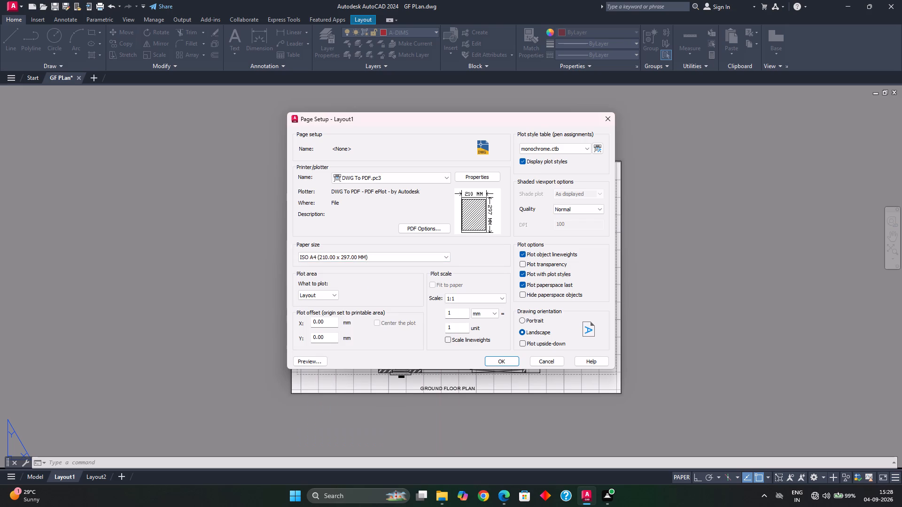
click(523, 318)
click(515, 359)
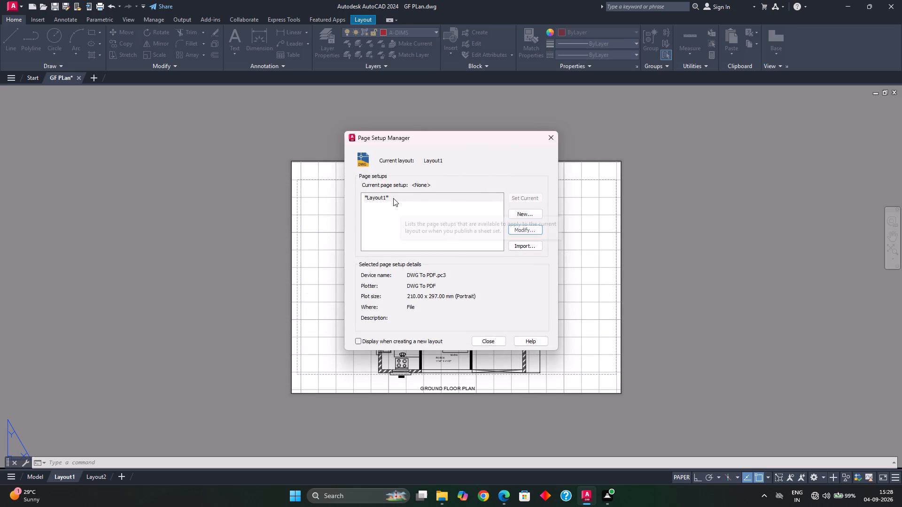
click(393, 198)
click(522, 231)
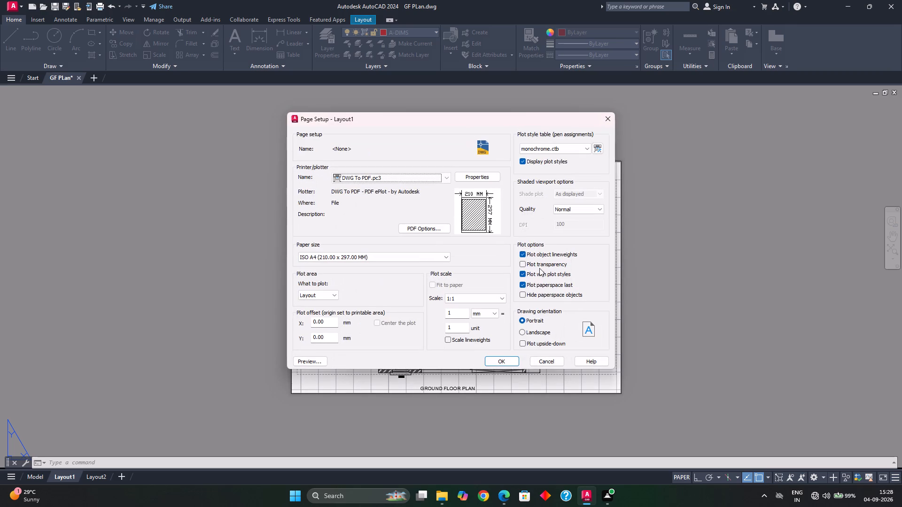
click(511, 361)
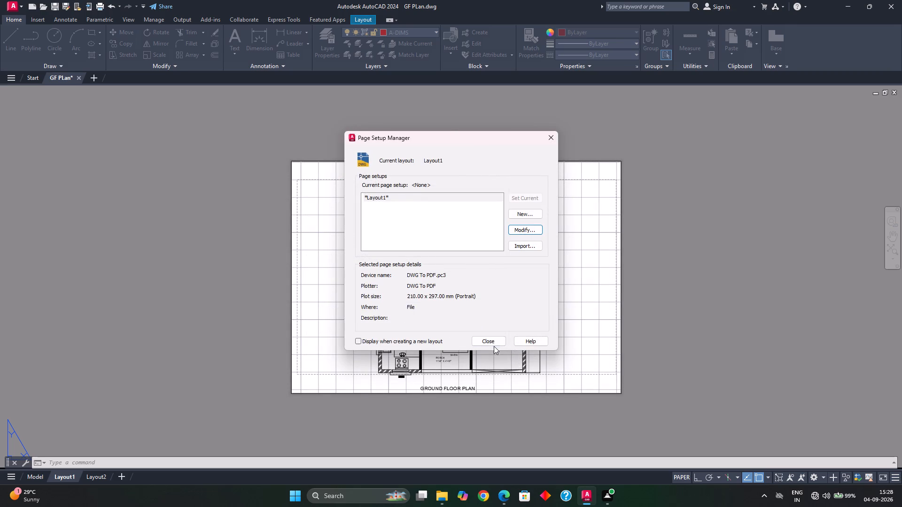
click(491, 343)
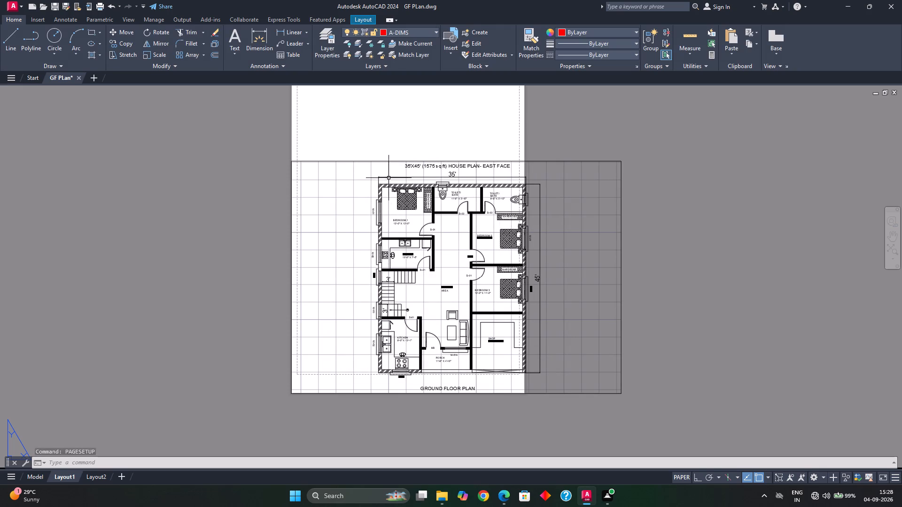
Activate model space inside the floor plan viewport on Layout1.
click(498, 161)
key(Escape)
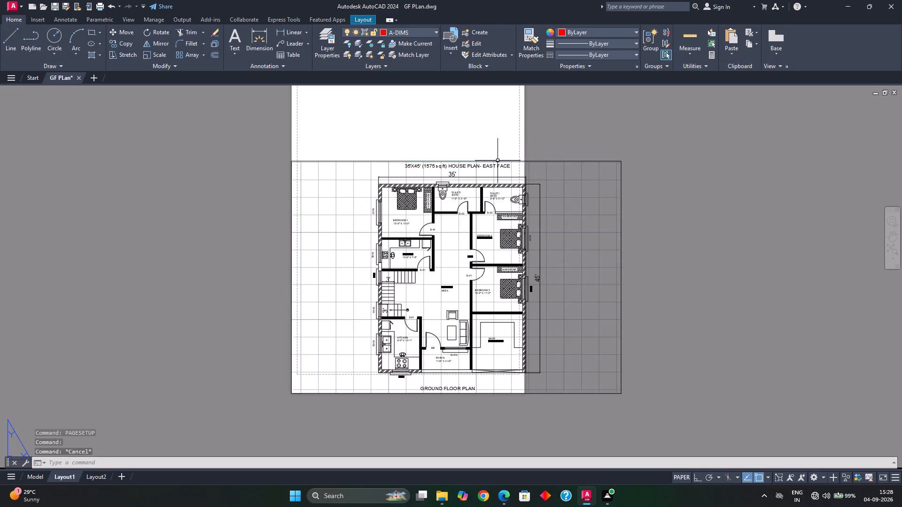
double_click(359, 199)
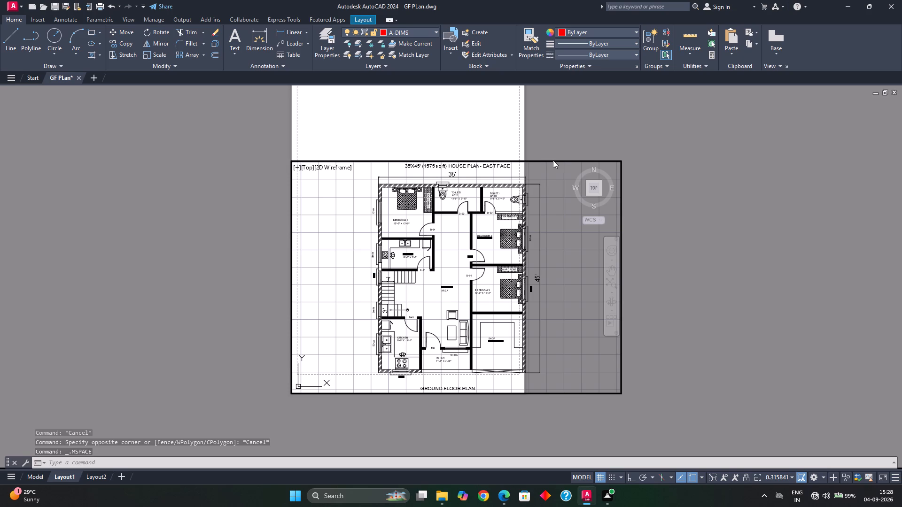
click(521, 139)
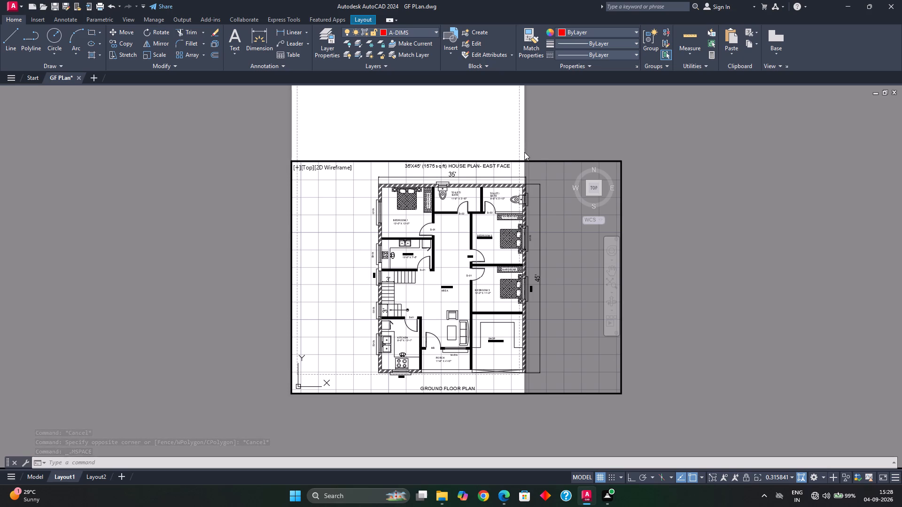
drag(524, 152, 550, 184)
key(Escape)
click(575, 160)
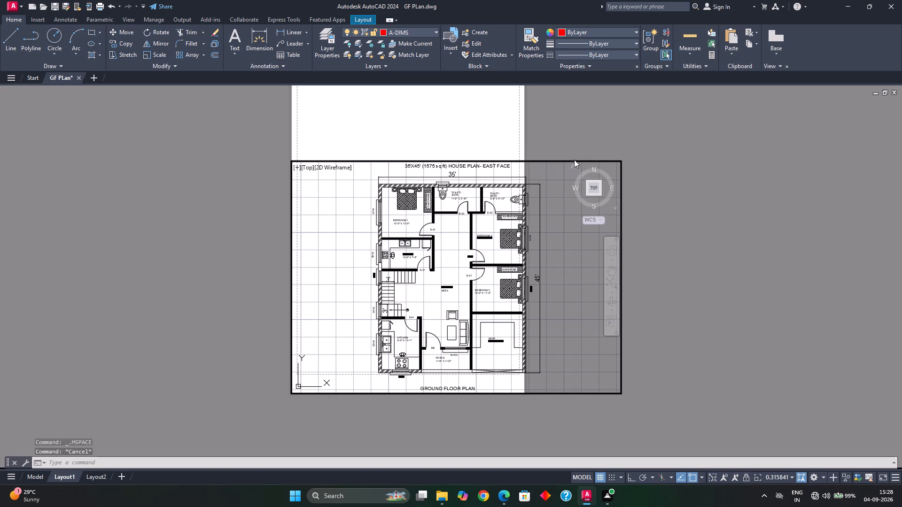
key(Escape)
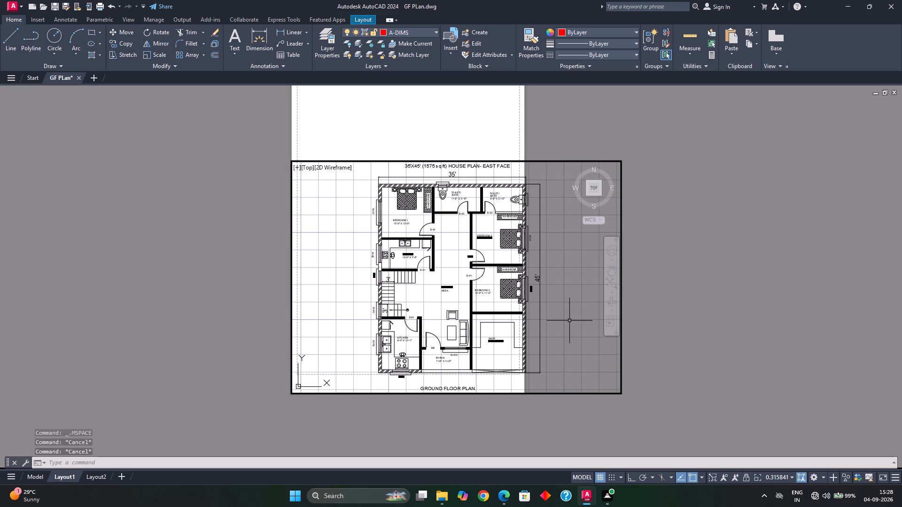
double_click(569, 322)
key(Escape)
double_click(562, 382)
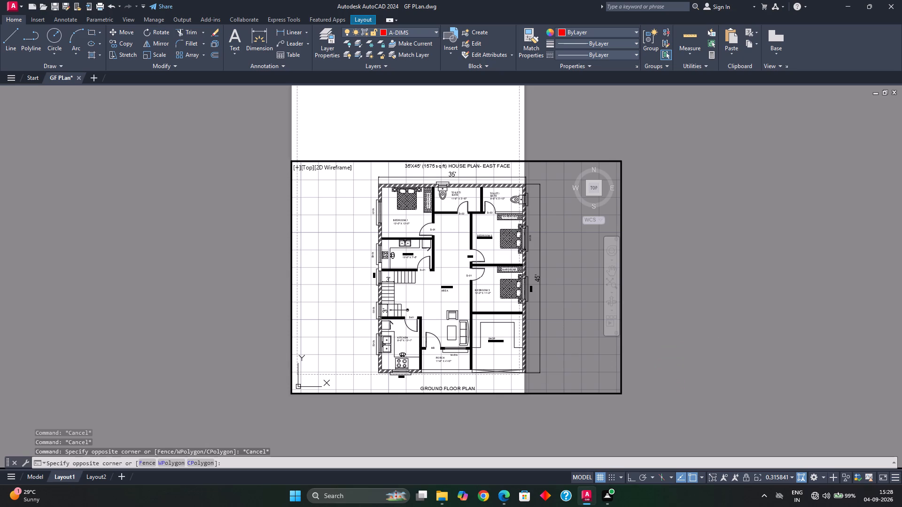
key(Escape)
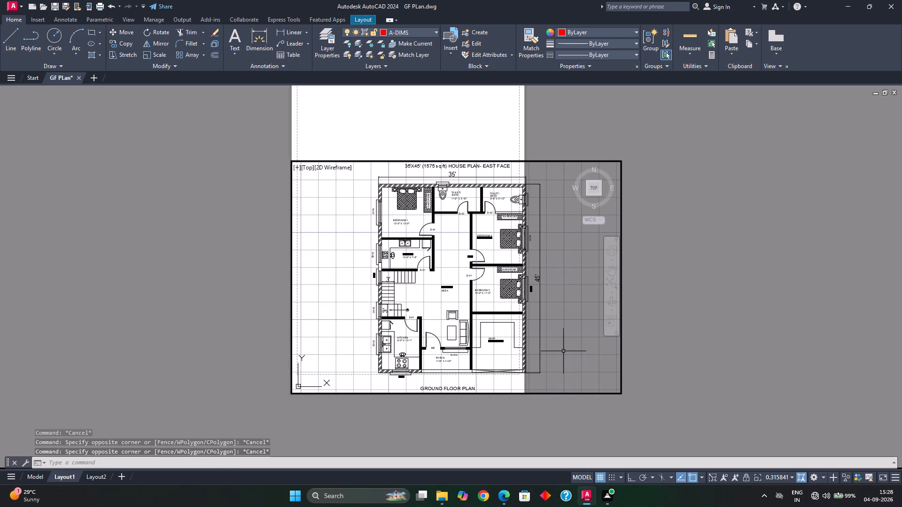
Rescale and reposition the plan inside the viewport to a scale of about 0.198 within the portrait sheet's width, and return to paper space.
key(z)
key(space)
key(e)
key(space)
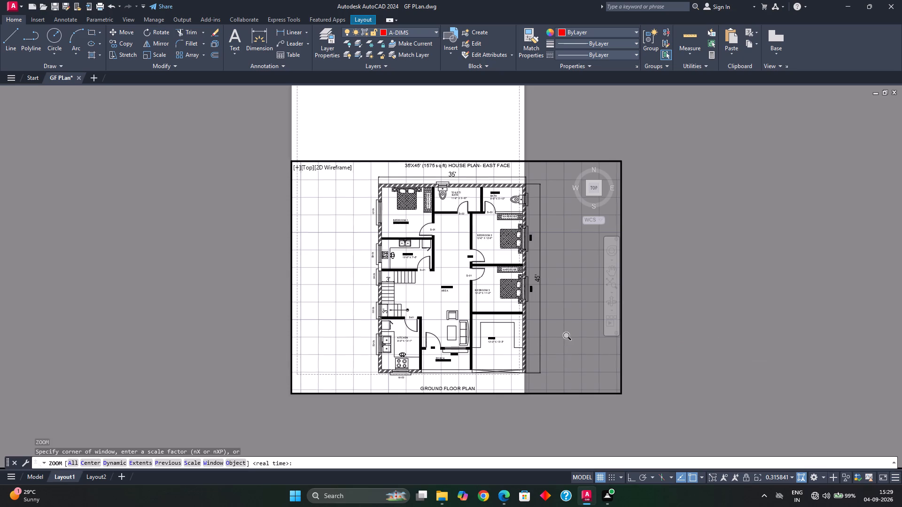
scroll(543, 351, up, 1)
middle_click(543, 351)
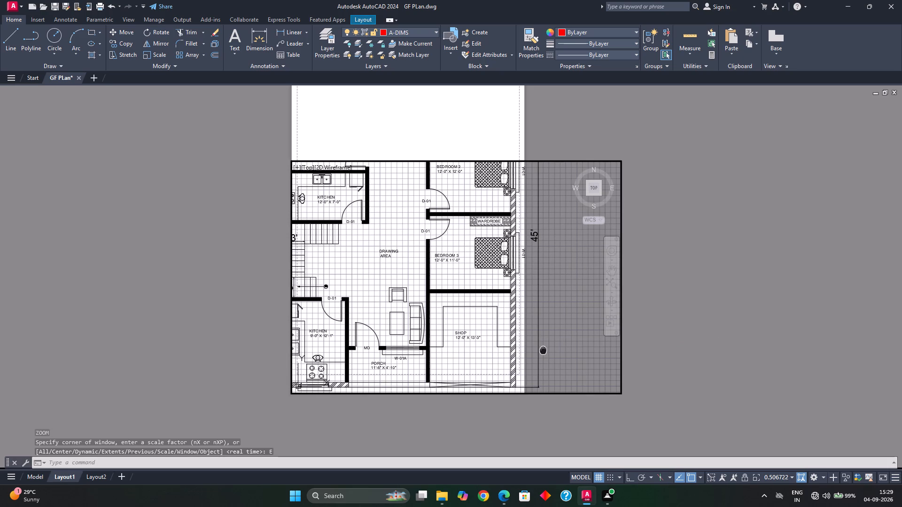
scroll(505, 323, down, 1)
middle_drag(480, 317, 463, 276)
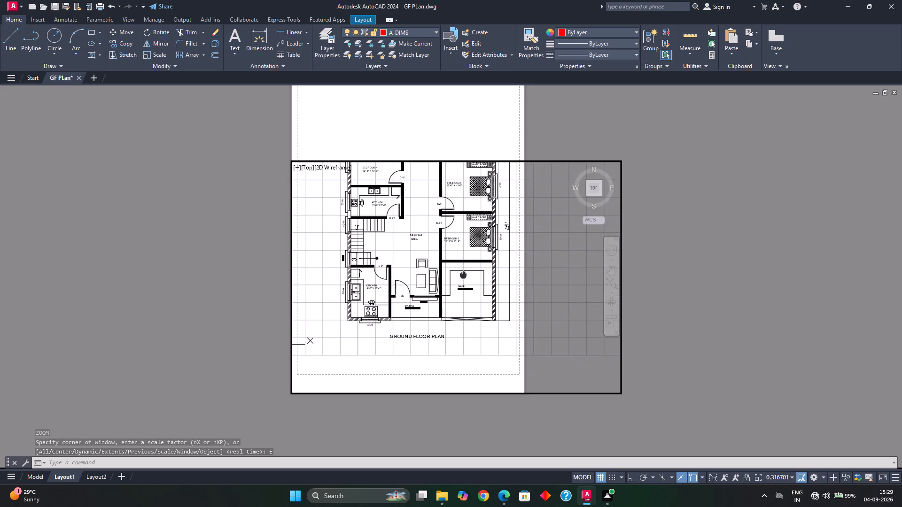
middle_drag(463, 276, 459, 328)
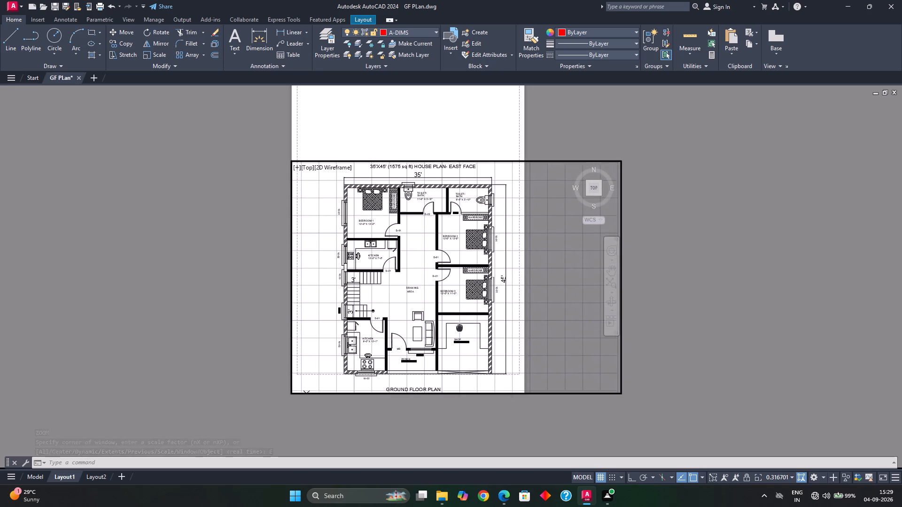
middle_drag(459, 328, 460, 326)
scroll(460, 325, down, 1)
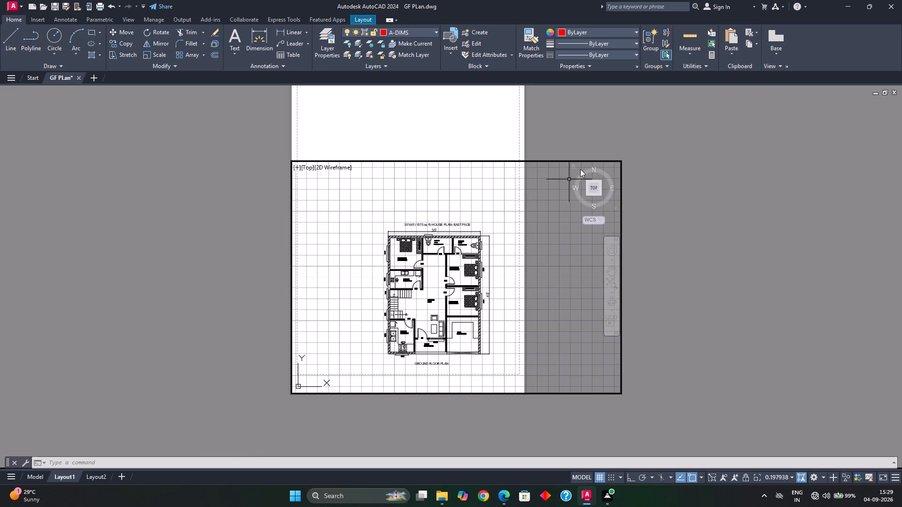
key(Escape)
double_click(637, 223)
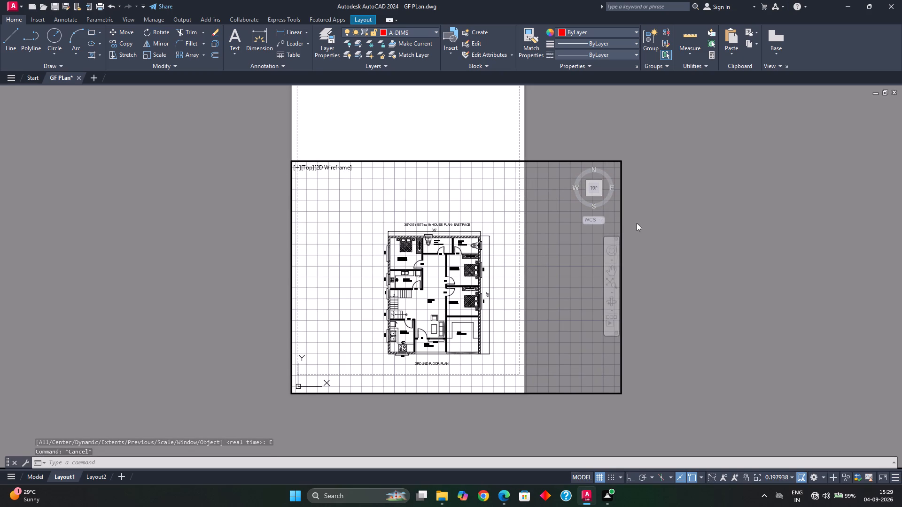
Select the floor plan viewport on Layout1 and examine its general, geometry and scale properties.
click(621, 228)
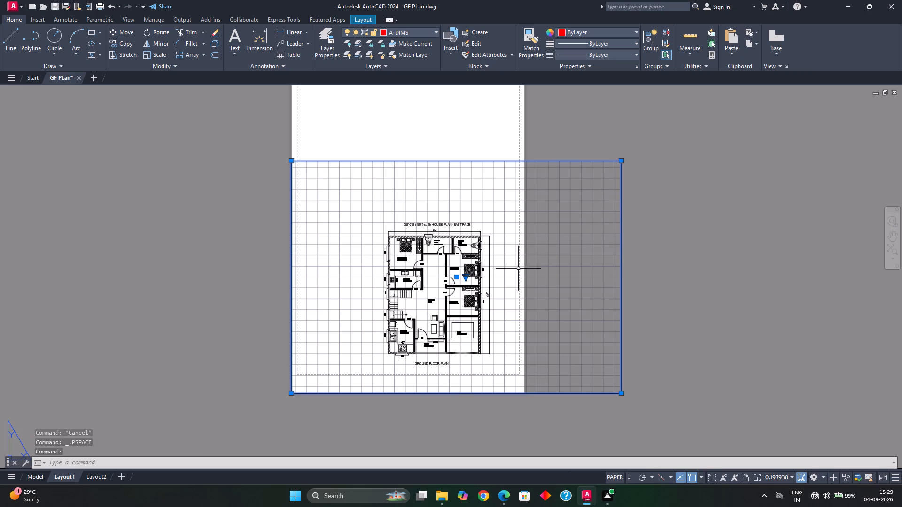
right_click(620, 263)
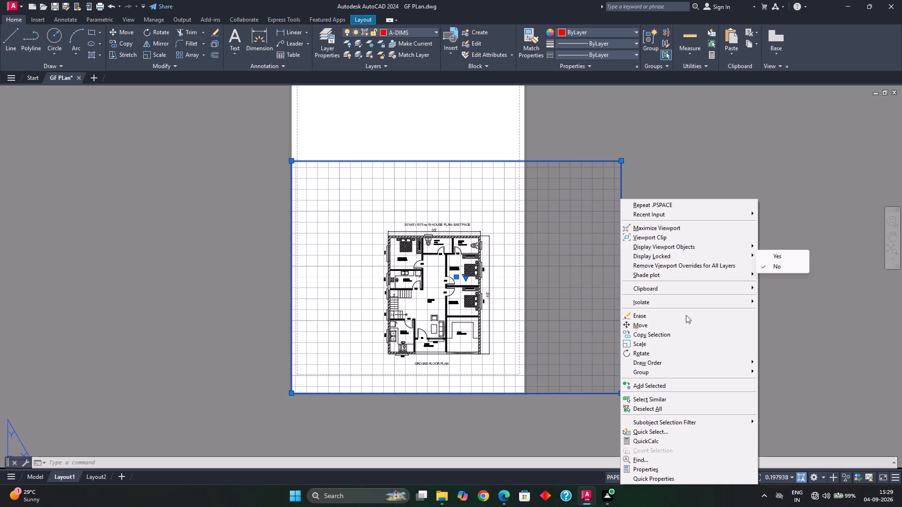
click(647, 469)
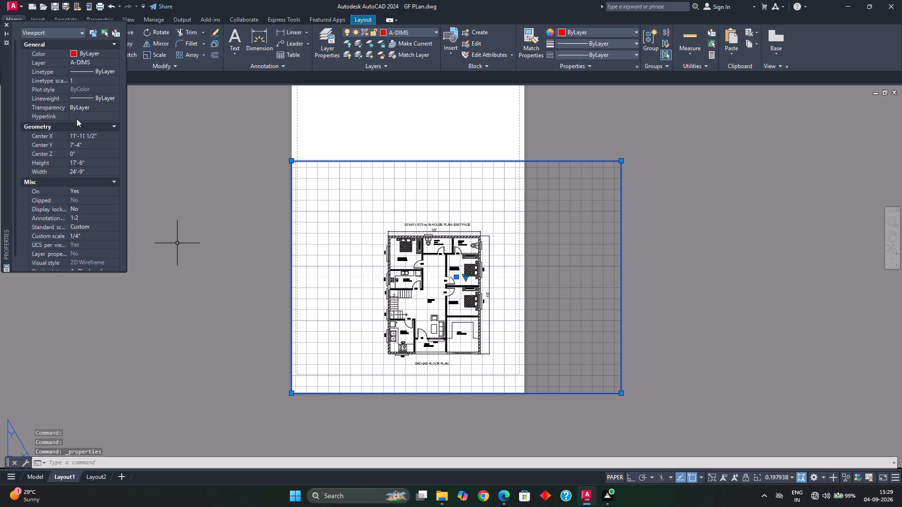
scroll(77, 119, up, 2)
scroll(73, 120, down, 1)
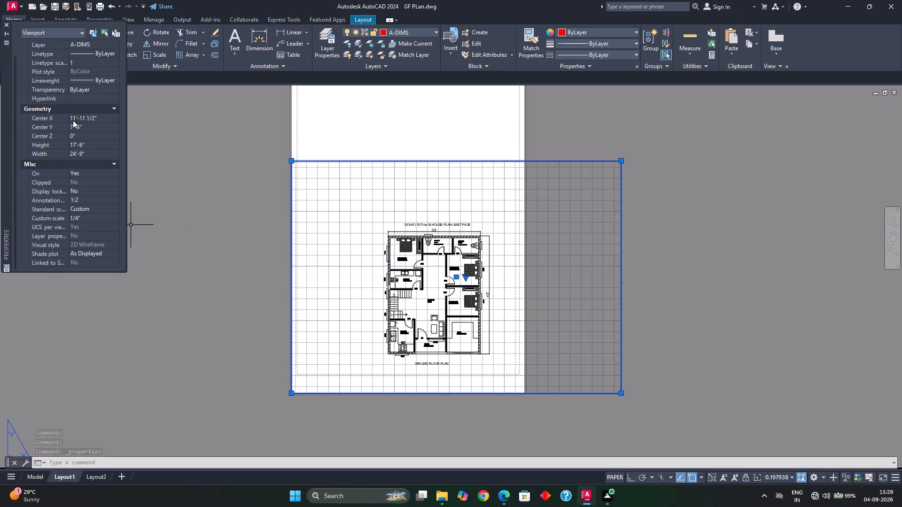
scroll(73, 120, down, 1)
scroll(103, 162, up, 2)
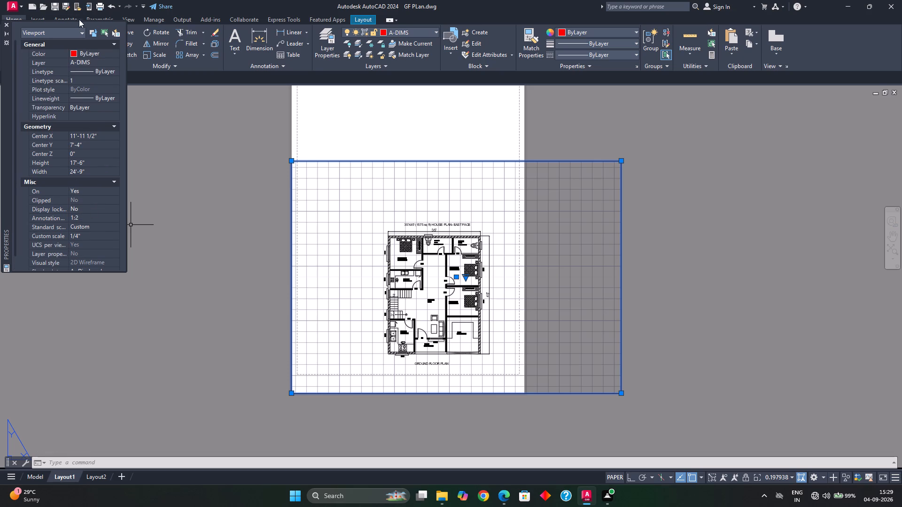
click(80, 30)
click(81, 30)
scroll(83, 131, down, 3)
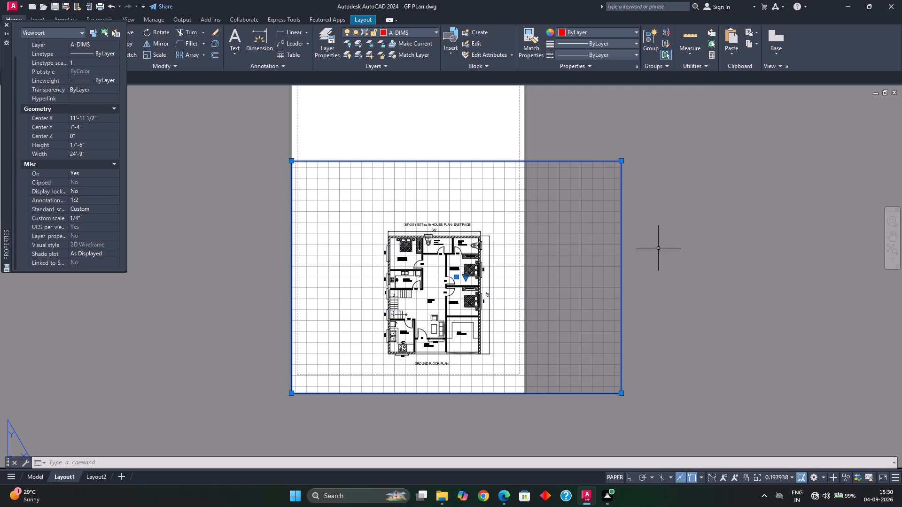
Stretch the viewport's top-right corner to the top-right corner of the sheet's printable area, making it about 17'-1" wide and 23'-4" high.
middle_drag(660, 247, 669, 293)
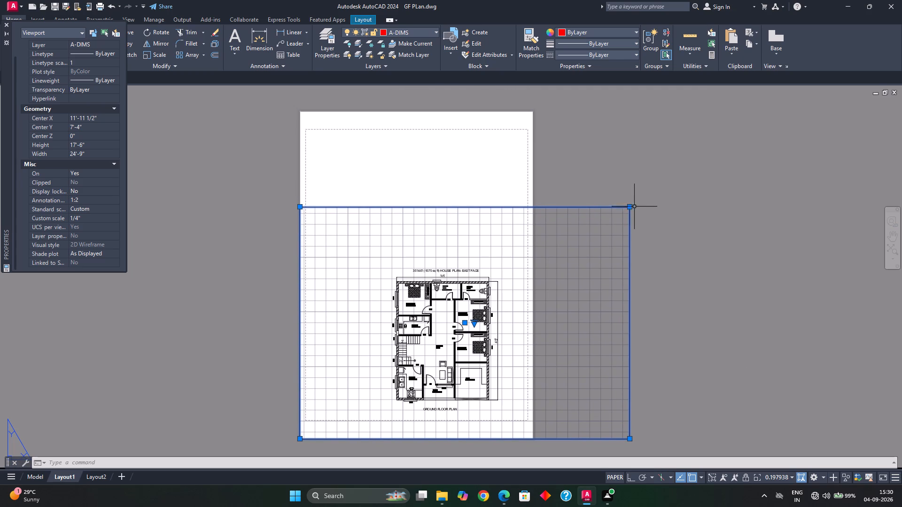
click(630, 208)
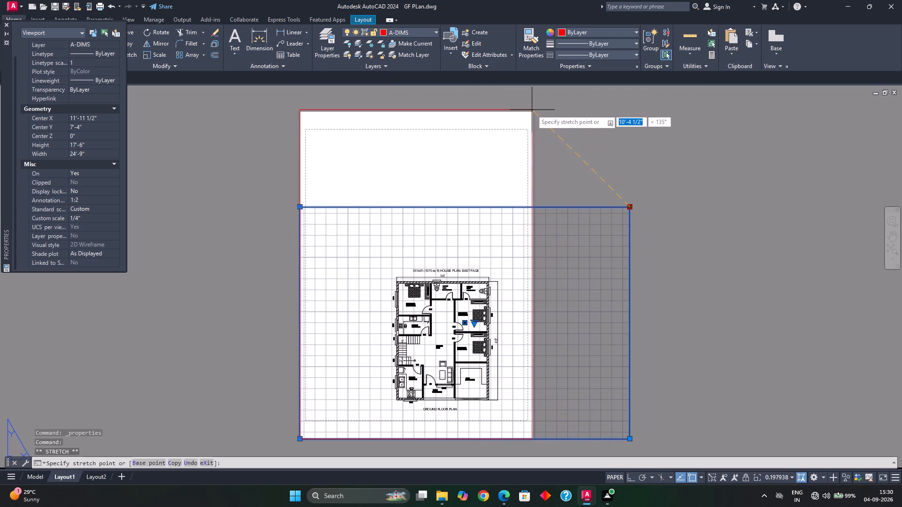
scroll(532, 112, up, 5)
middle_drag(532, 121, 539, 150)
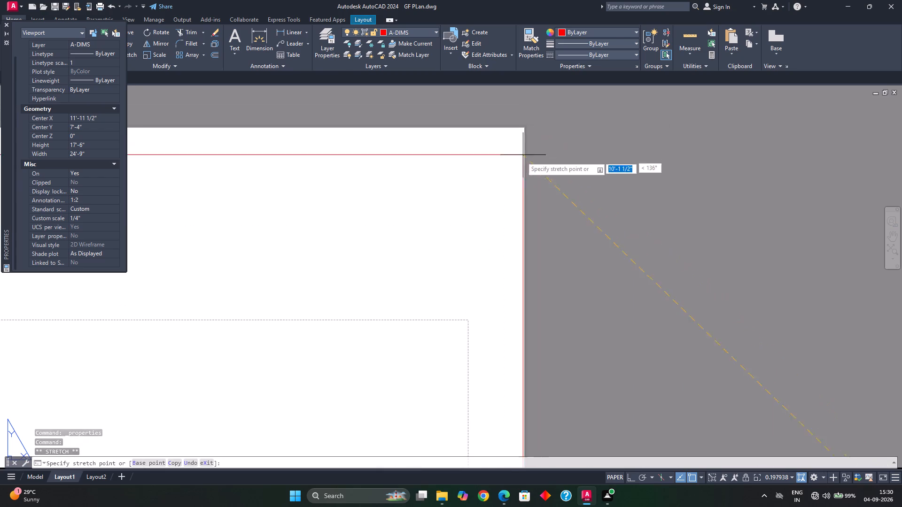
middle_drag(478, 276, 549, 102)
middle_drag(549, 164, 575, 194)
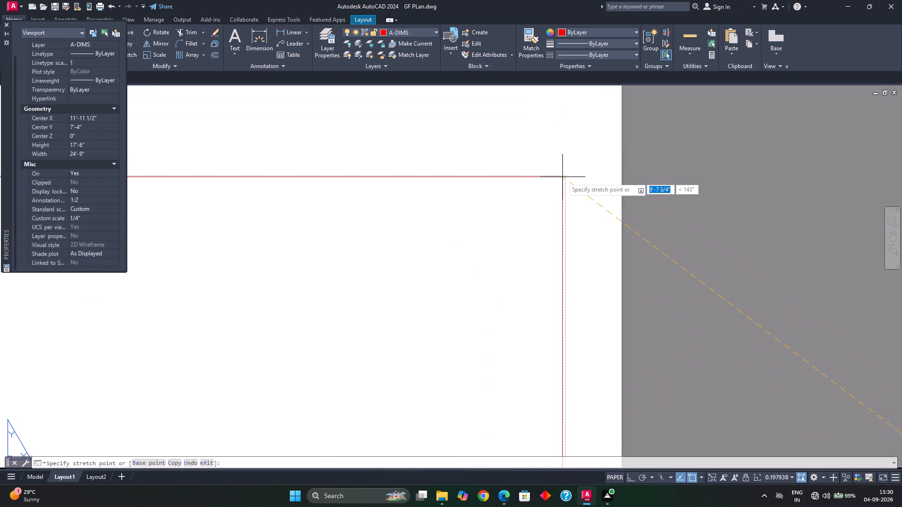
click(565, 177)
Stretch the viewport's top-left corner onto the printable area's left margin, making it about 16'-8" wide, and clear the selection.
scroll(560, 199, down, 5)
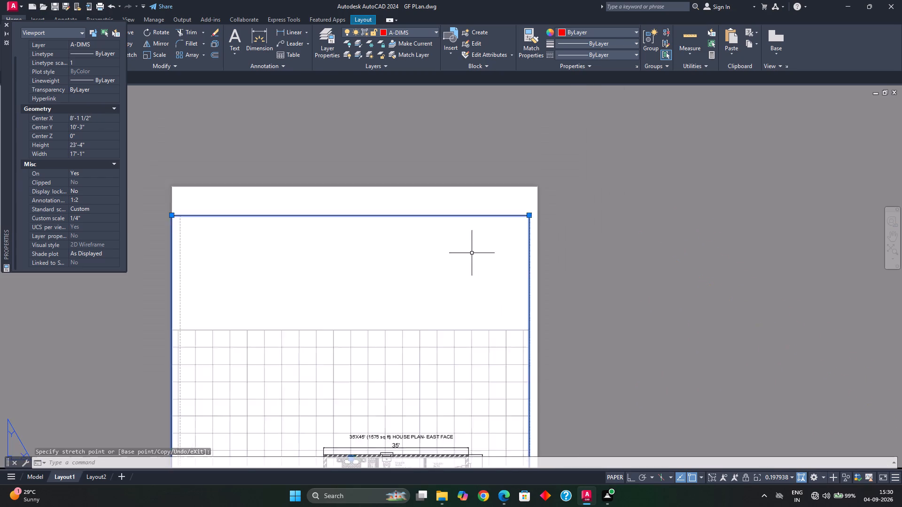
middle_drag(460, 257, 559, 180)
middle_drag(396, 190, 462, 207)
scroll(445, 172, up, 3)
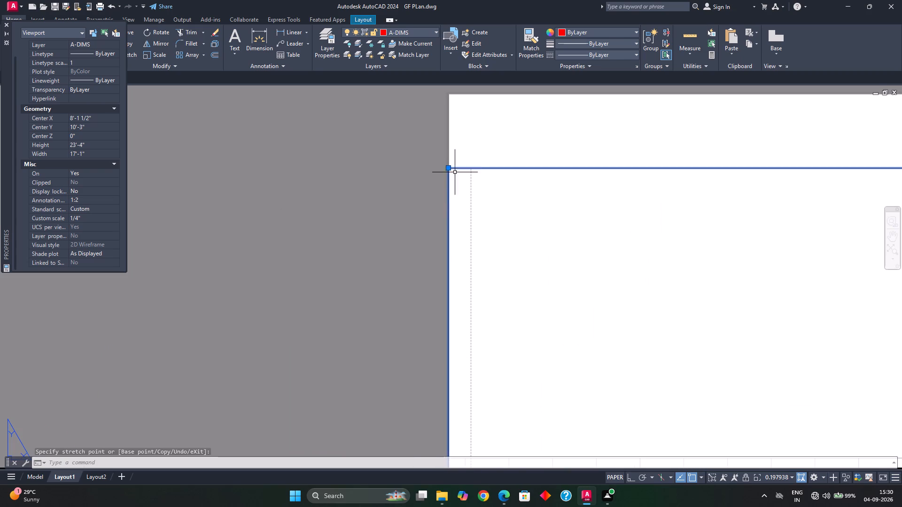
click(448, 169)
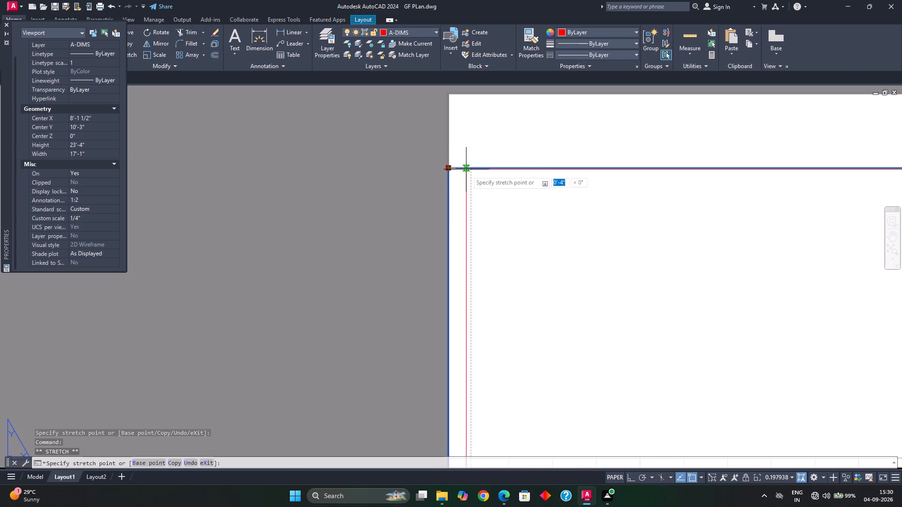
click(470, 169)
scroll(479, 187, down, 3)
middle_drag(493, 230, 490, 104)
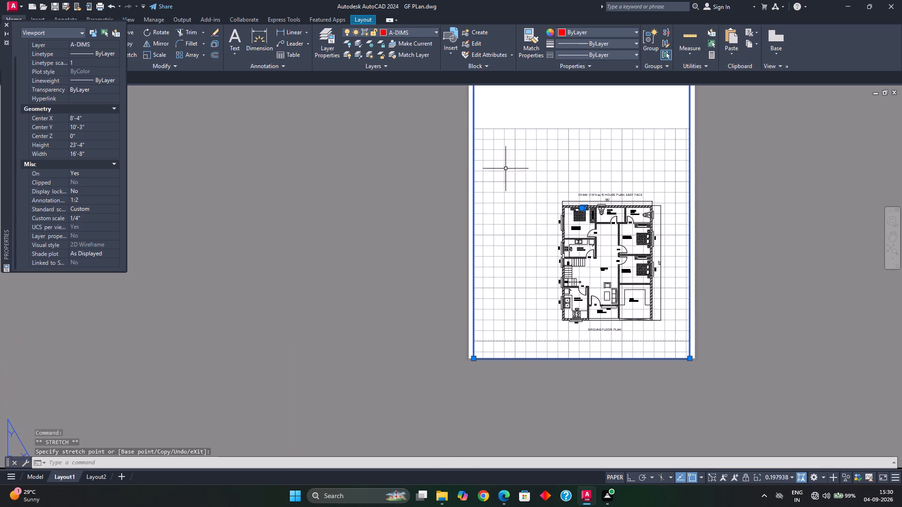
middle_drag(503, 228, 497, 174)
middle_drag(542, 202, 510, 263)
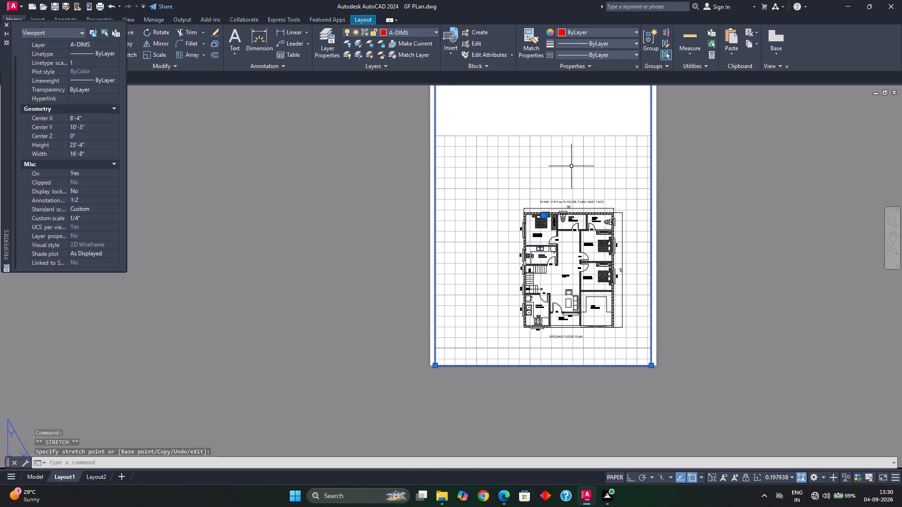
middle_drag(566, 189, 543, 233)
scroll(540, 233, down, 1)
key(Escape)
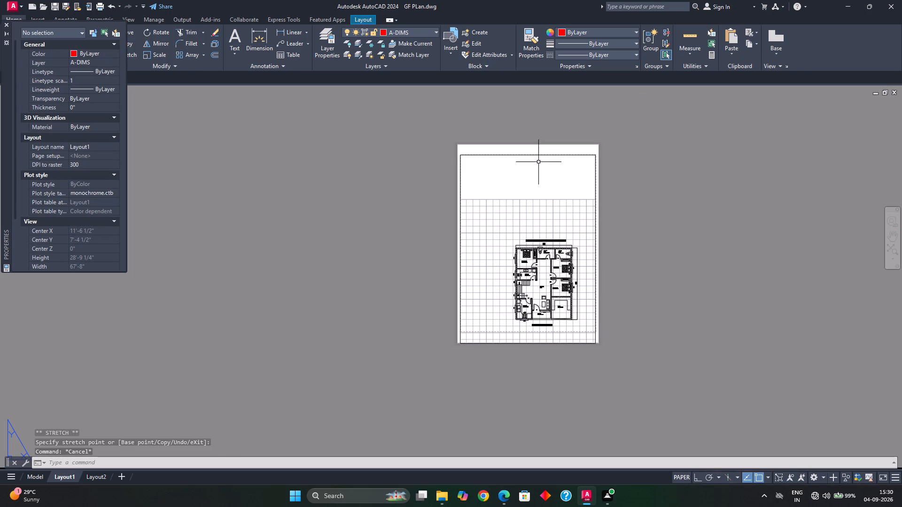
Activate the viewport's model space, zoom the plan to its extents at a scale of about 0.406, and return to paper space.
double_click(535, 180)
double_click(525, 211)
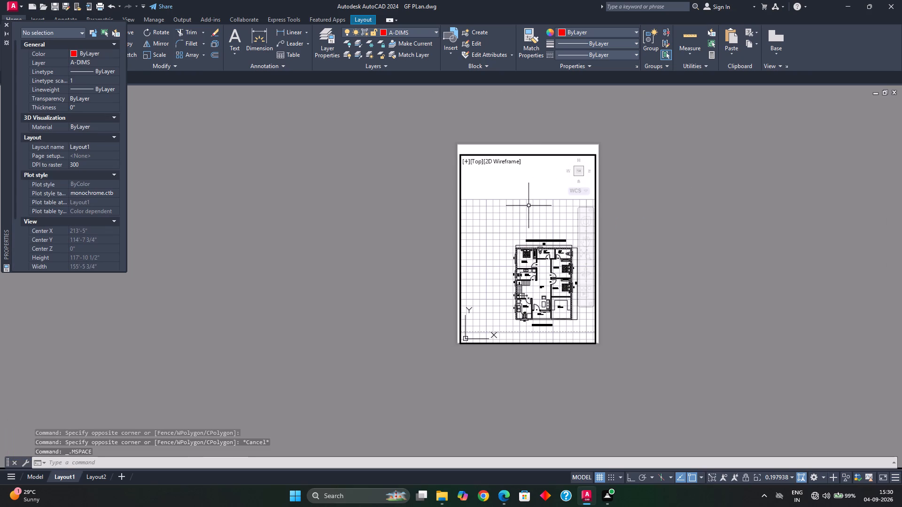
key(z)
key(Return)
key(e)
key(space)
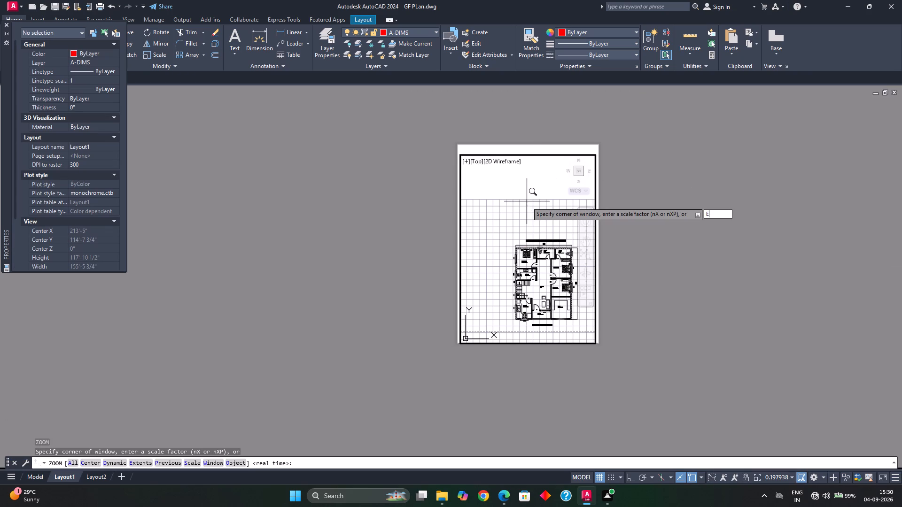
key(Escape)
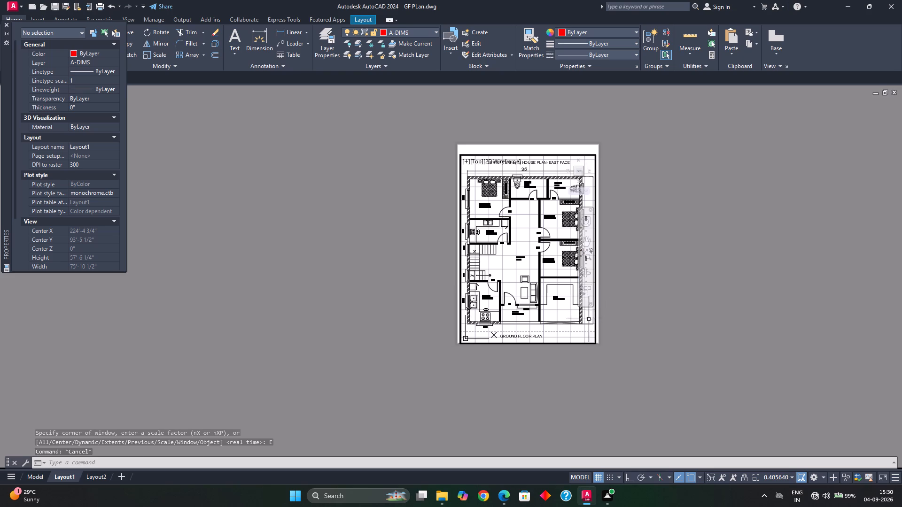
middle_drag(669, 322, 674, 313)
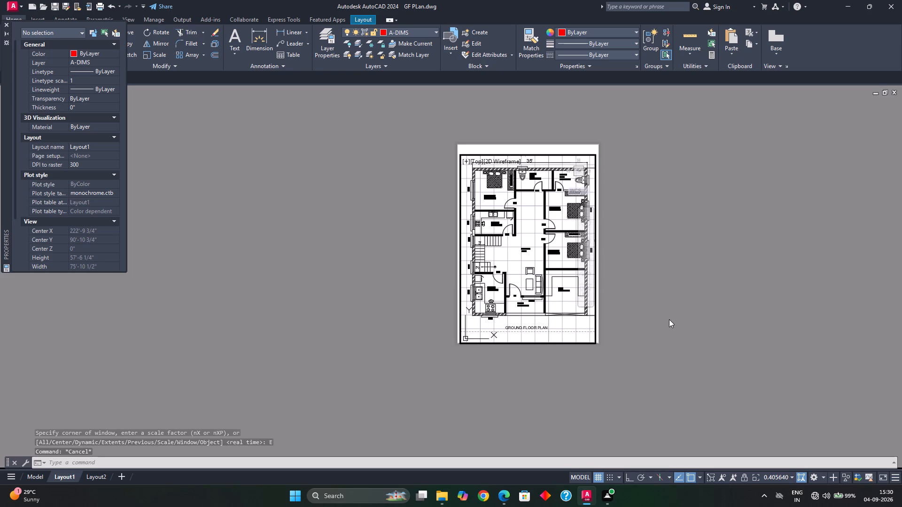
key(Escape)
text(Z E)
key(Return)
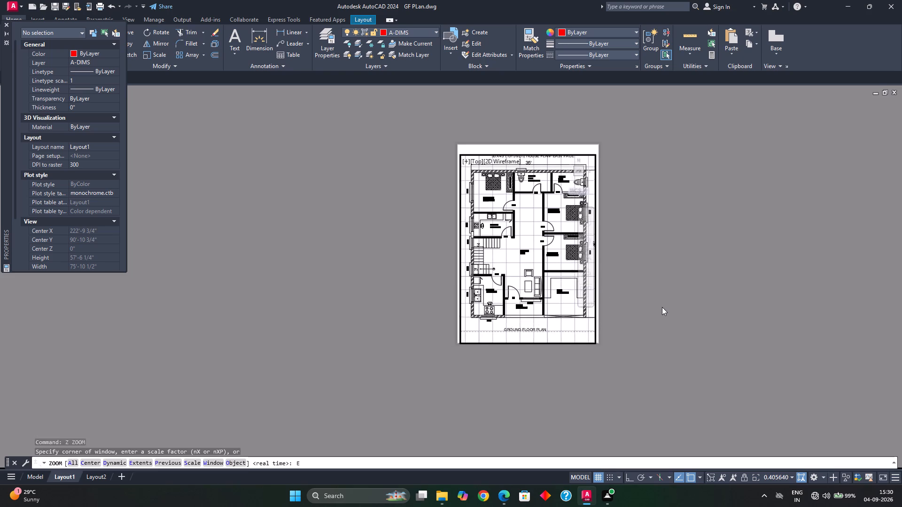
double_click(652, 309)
Stretch the viewport's bottom-right corner up to the printable area's bottom margin, making it about 21'-10 1/2" high, and clear the selection.
middle_drag(633, 300, 660, 334)
scroll(631, 280, up, 1)
middle_drag(658, 302, 663, 355)
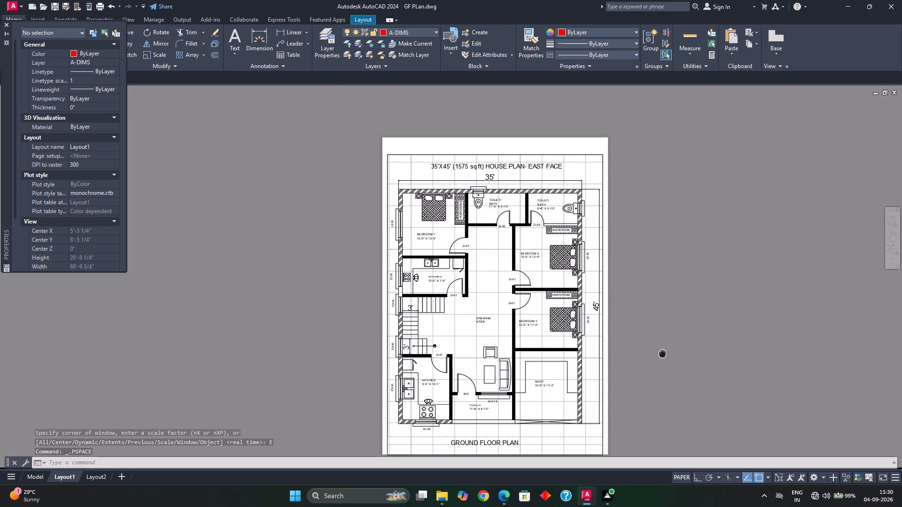
middle_drag(663, 355, 665, 357)
middle_drag(658, 326, 646, 261)
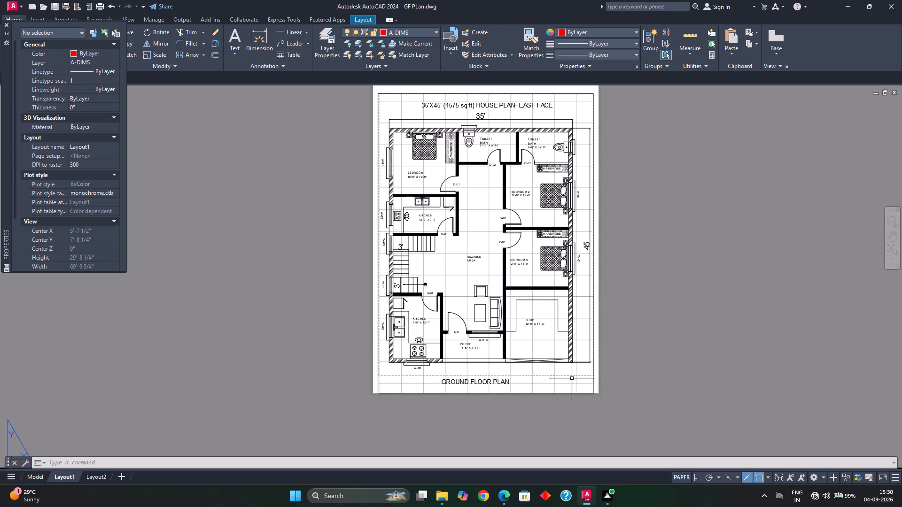
click(593, 387)
scroll(573, 395, up, 1)
click(604, 396)
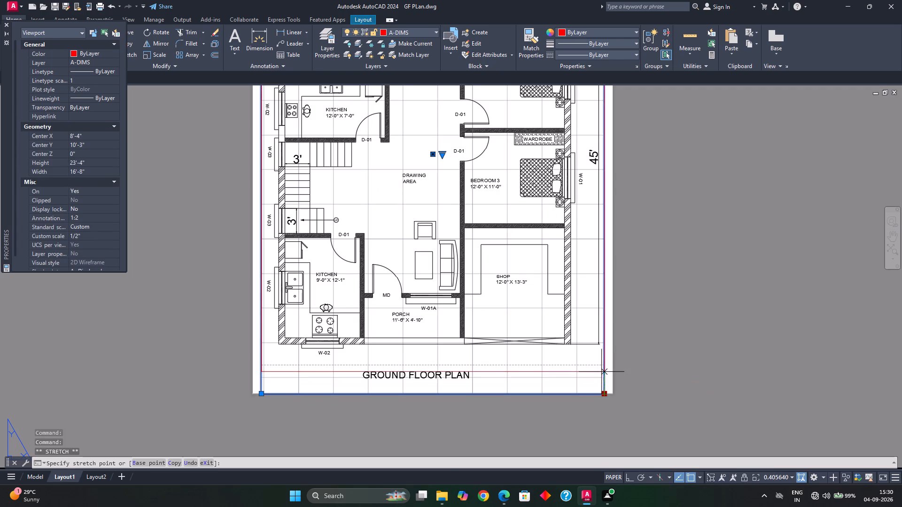
click(604, 365)
key(Escape)
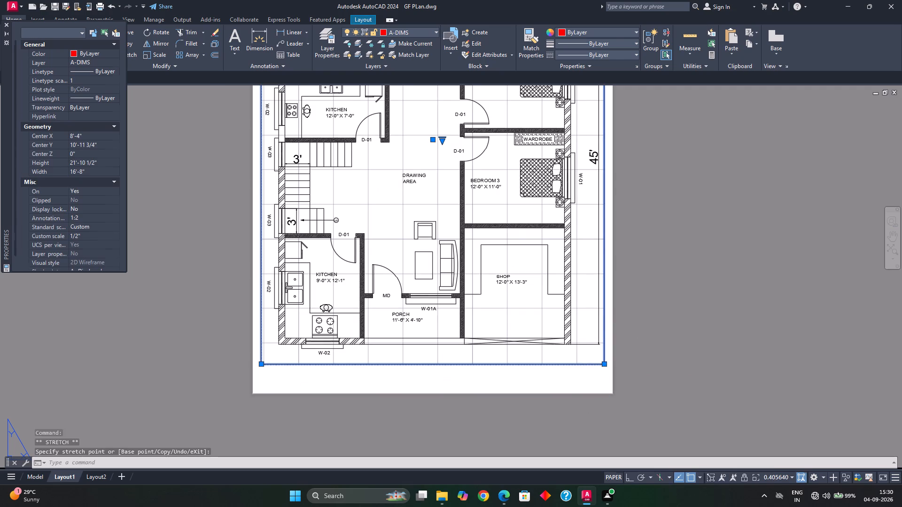
scroll(595, 309, down, 1)
Refit the plan to the resized viewport by zooming its model space to extents, at a scale of about 0.398, and return to paper space.
double_click(583, 285)
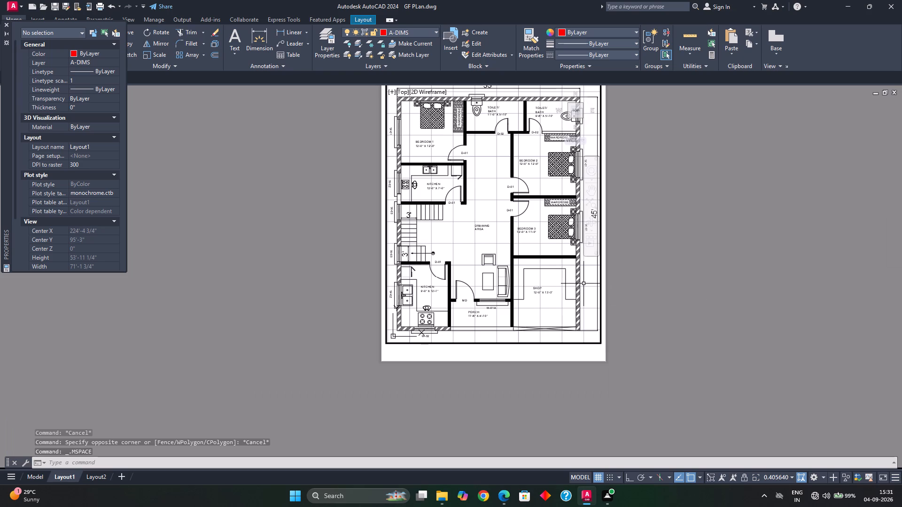
key(z)
key(Return)
key(e)
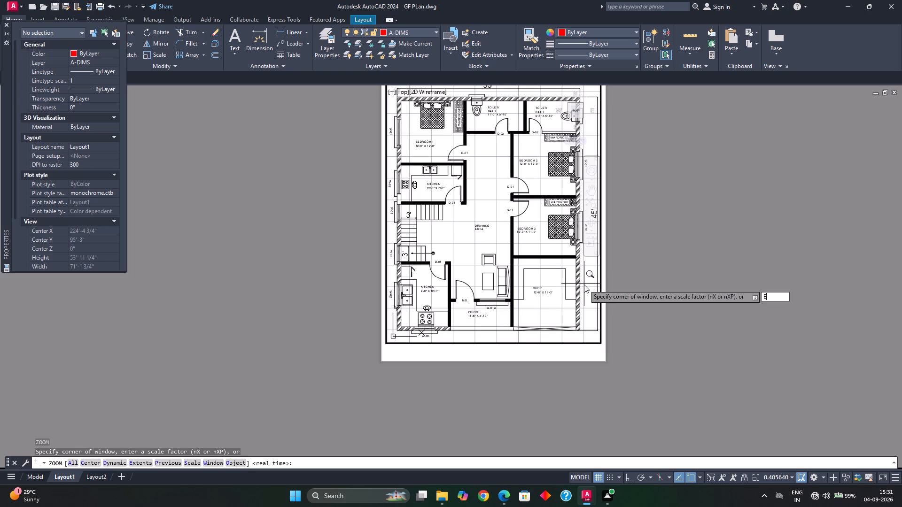
key(Return)
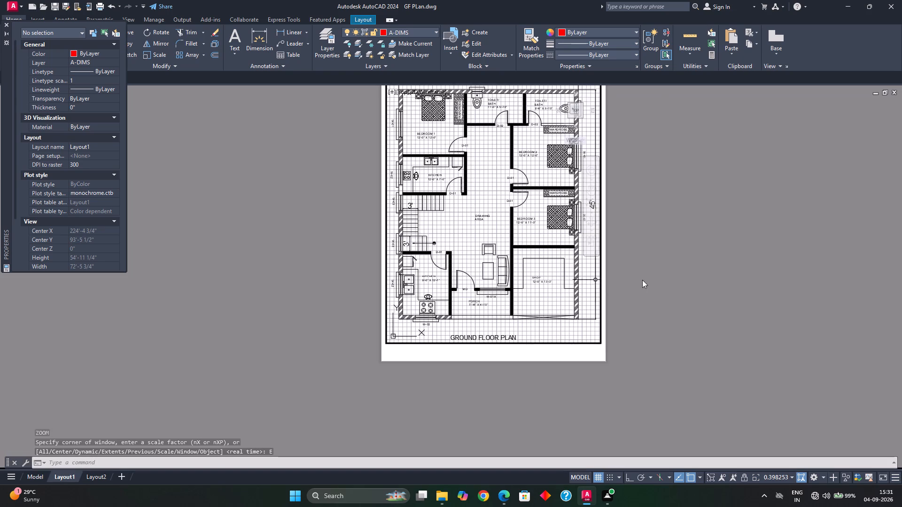
key(Escape)
scroll(653, 277, down, 2)
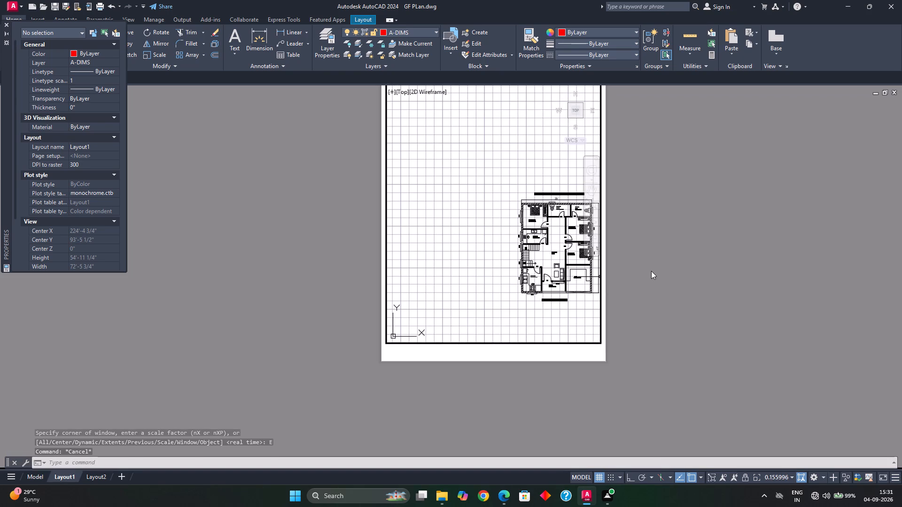
key(z)
key(Return)
key(e)
key(Return)
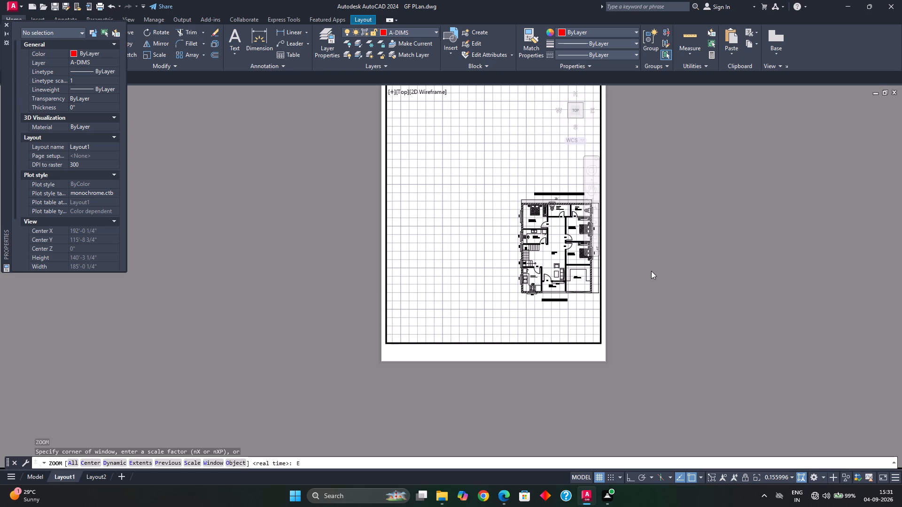
double_click(651, 271)
middle_drag(651, 259, 657, 329)
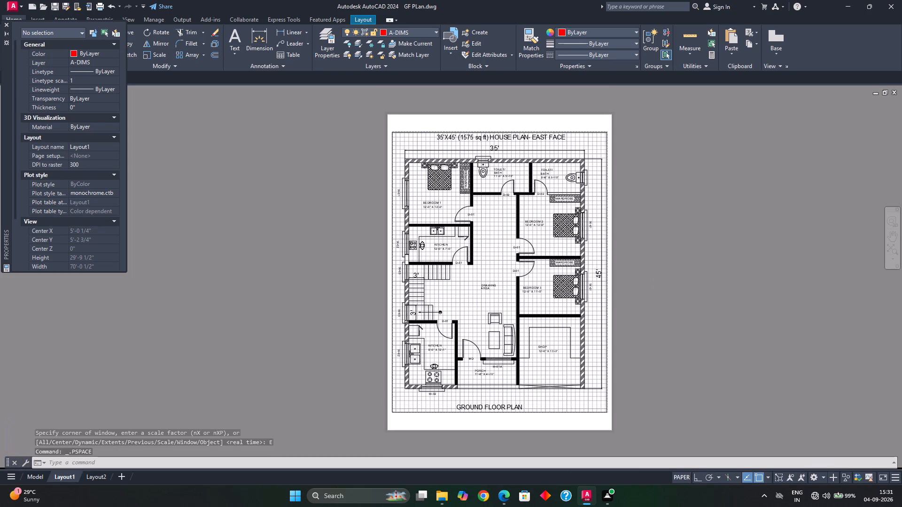
Preview the Layout1 plot to check the viewport border and plan on the sheet, and close the preview.
middle_drag(657, 329, 667, 324)
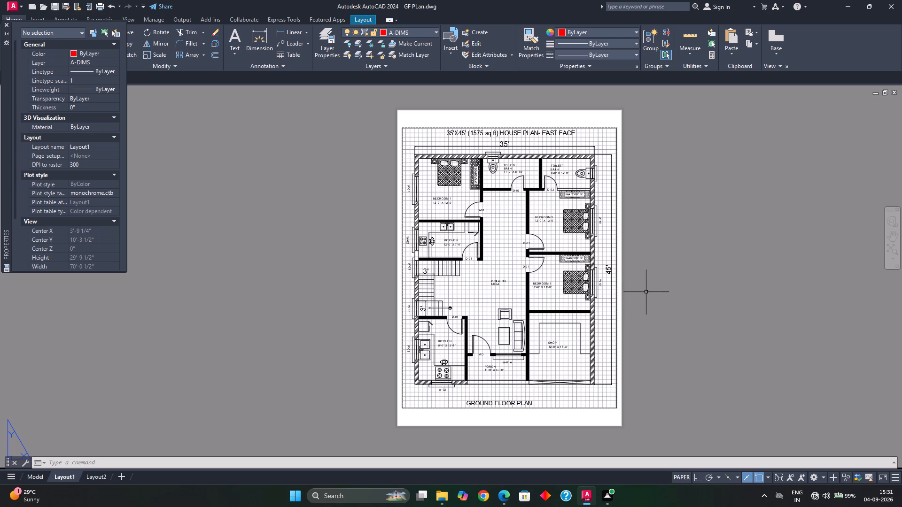
text(PRE)
key(Return)
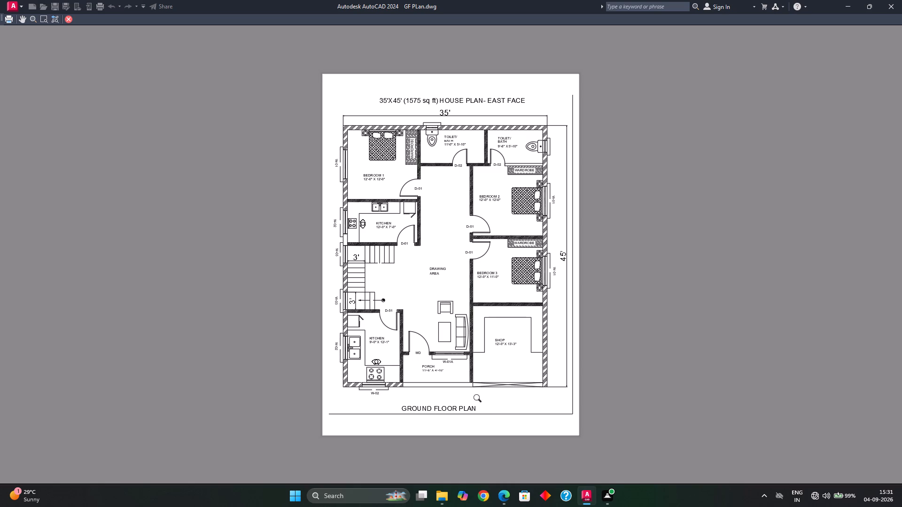
key(Escape)
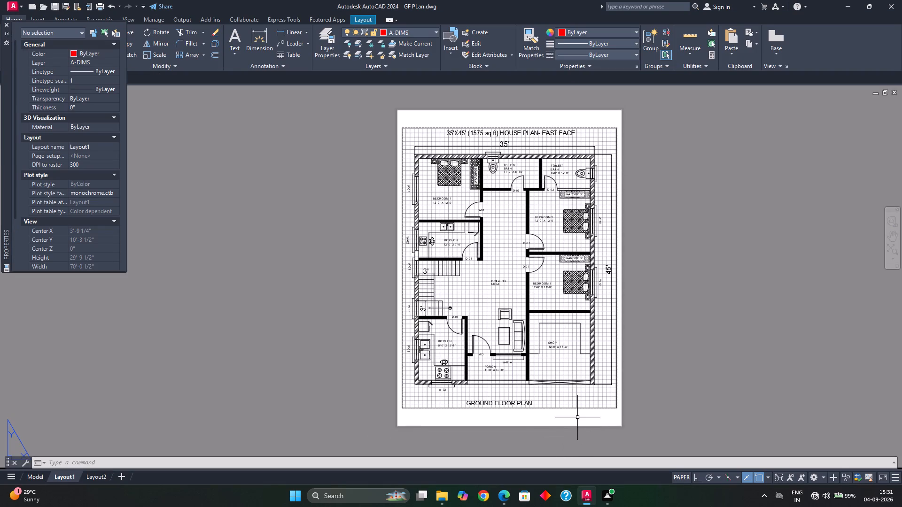
Stretch the viewport's bottom-right corner down past the printable area's bottom margin, making it about 22'-5" high.
click(568, 411)
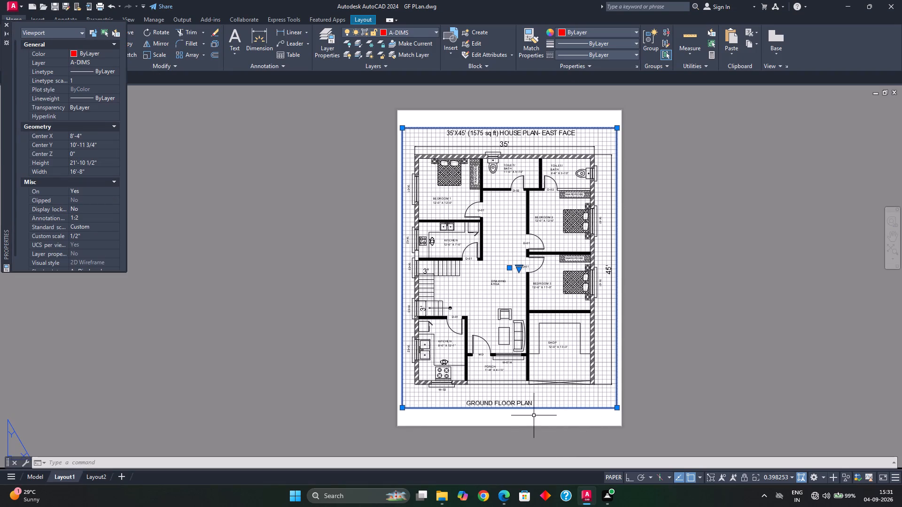
key(Down)
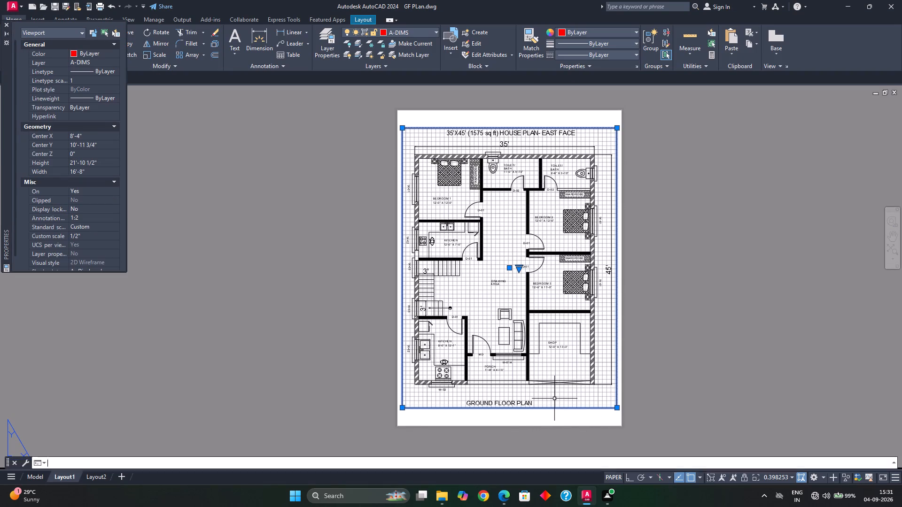
key(Down)
click(618, 412)
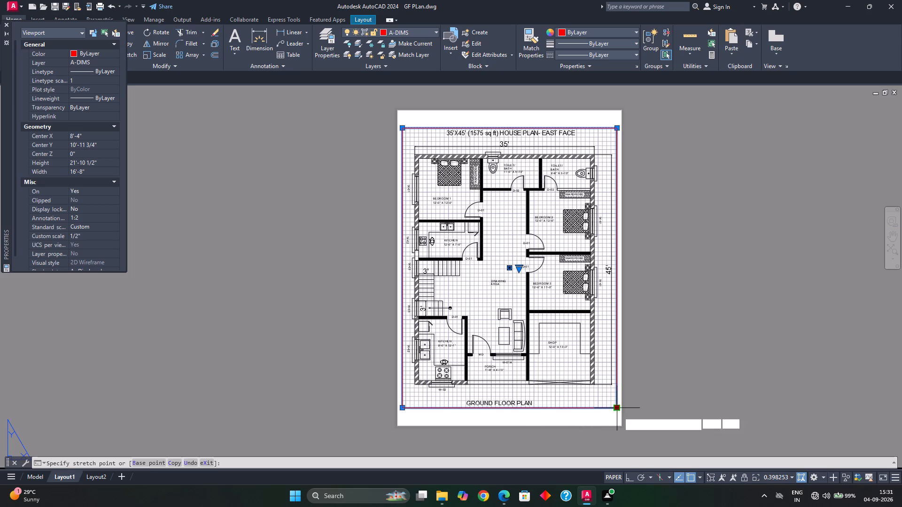
click(618, 416)
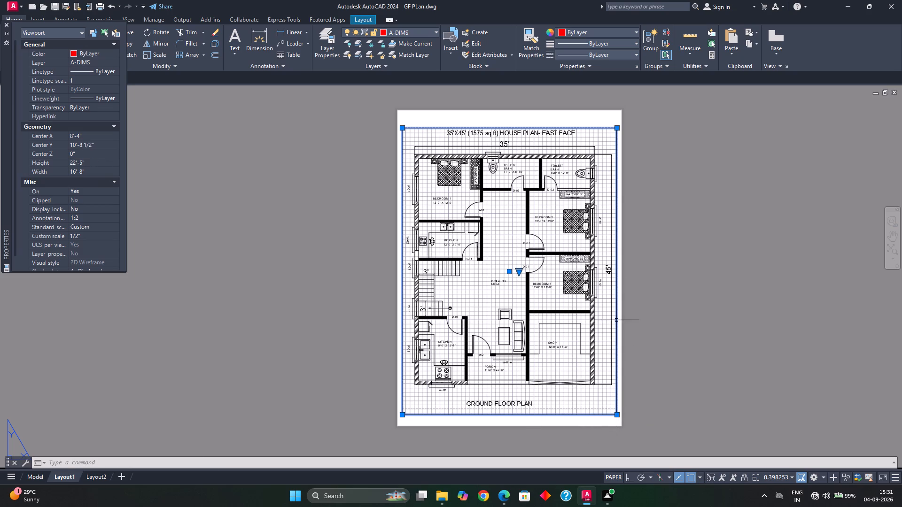
Stretch the viewport's top-right corner outward past the right margin, making it about 16'-9 1/2" wide, and clear the selection.
click(617, 130)
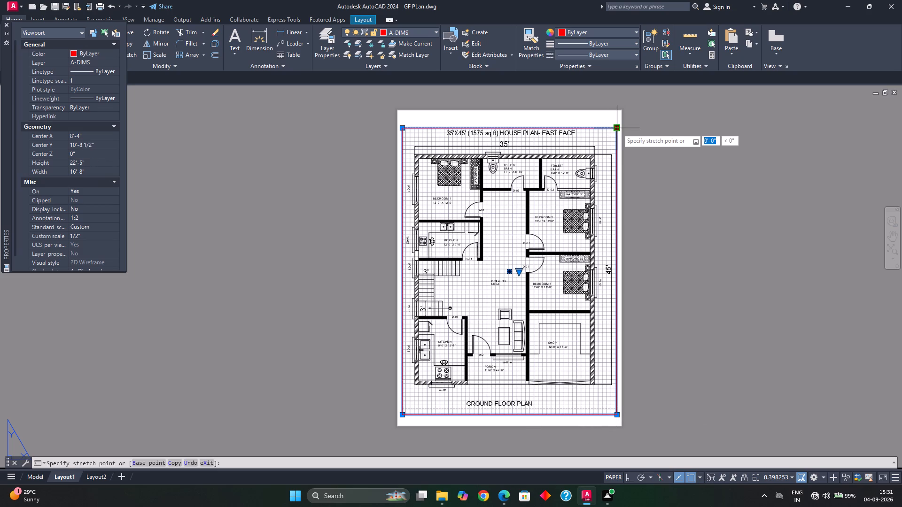
click(621, 131)
scroll(616, 131, up, 2)
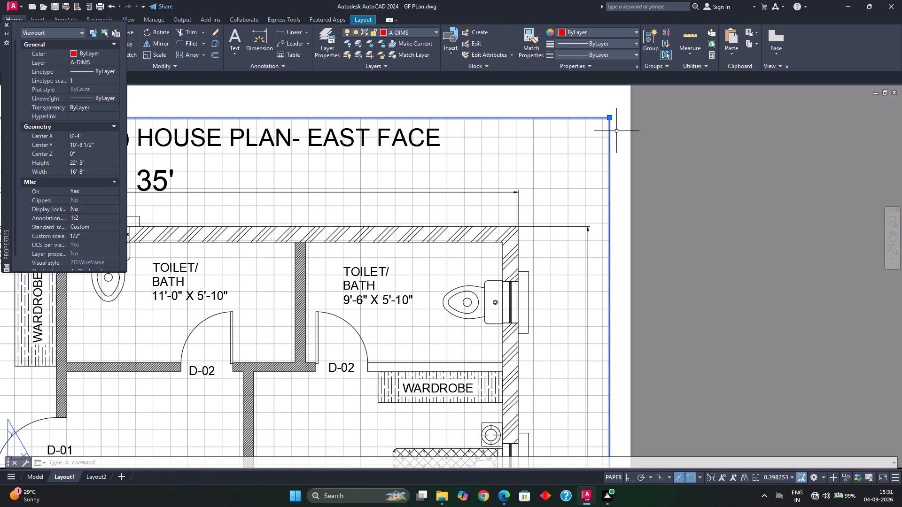
scroll(616, 131, up, 2)
click(604, 111)
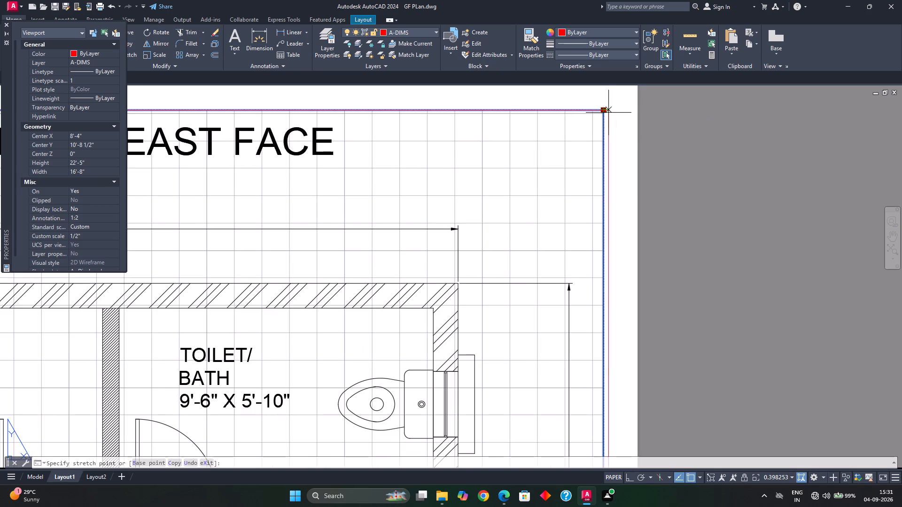
click(613, 111)
scroll(614, 125, down, 3)
middle_drag(638, 228, 639, 223)
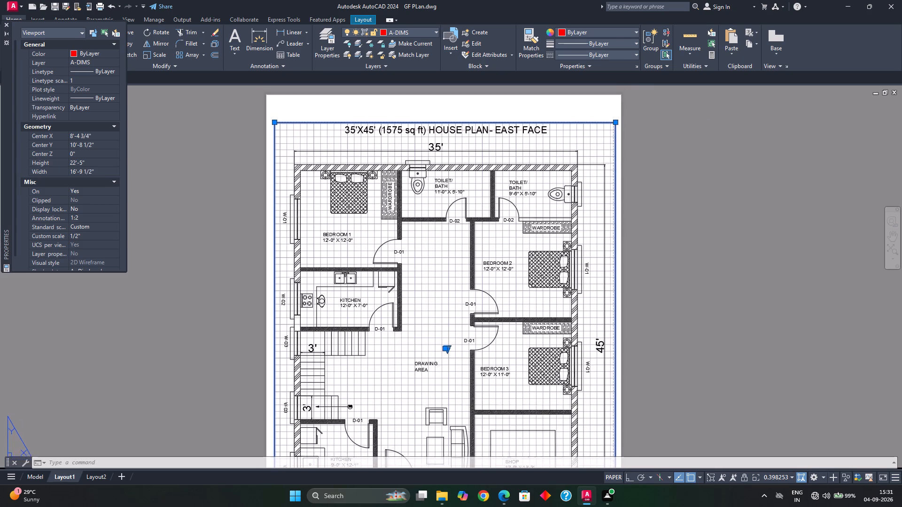
middle_drag(639, 223, 643, 207)
key(Escape)
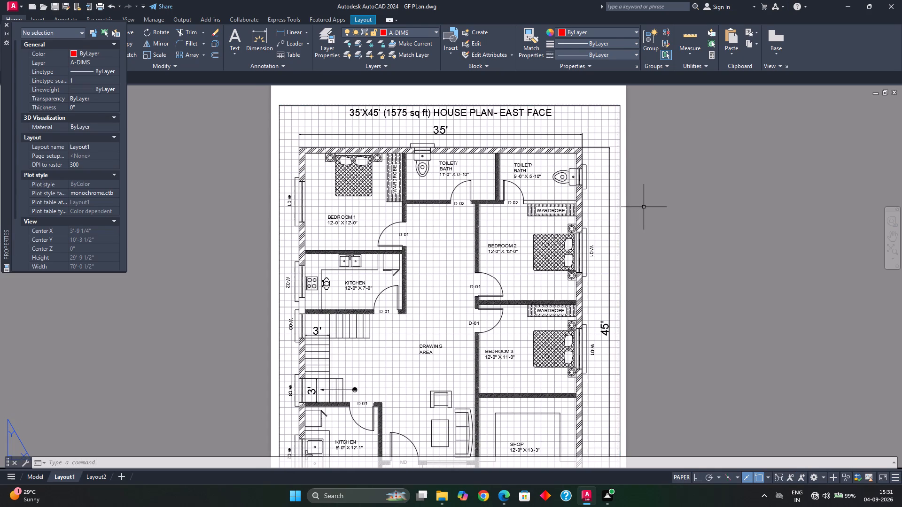
Preview the Layout1 plot again to check the sheet's edges, and close the preview.
text(PRE)
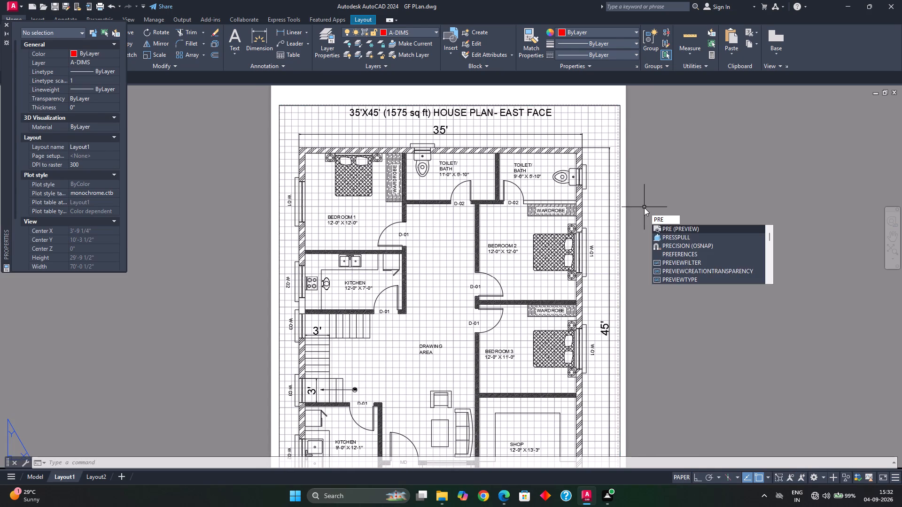
key(Return)
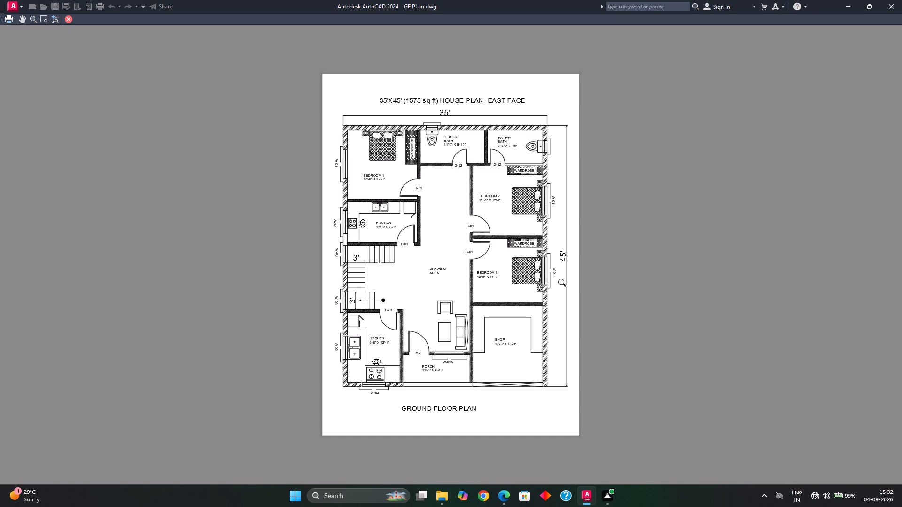
key(Escape)
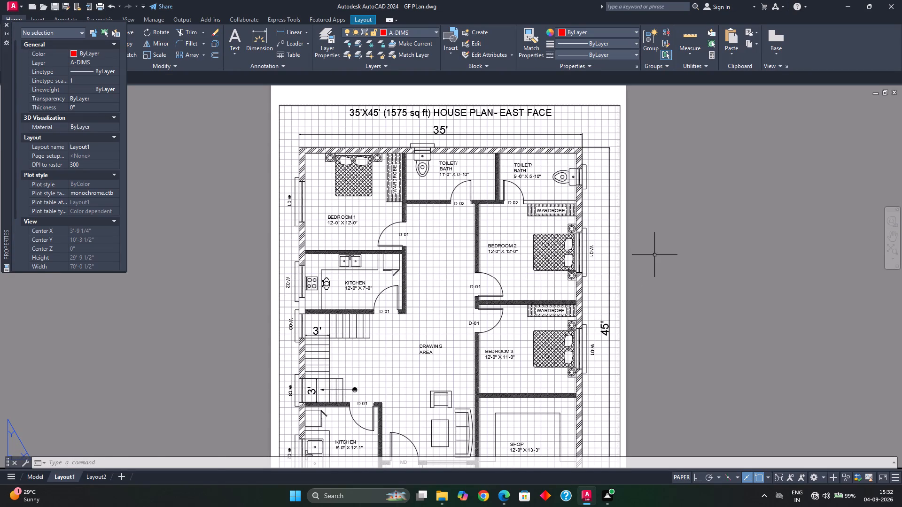
Open the plot settings for Layout1 and preview the A4 portrait output, returning to the settings.
double_click(663, 249)
key(Escape)
scroll(663, 249, down, 2)
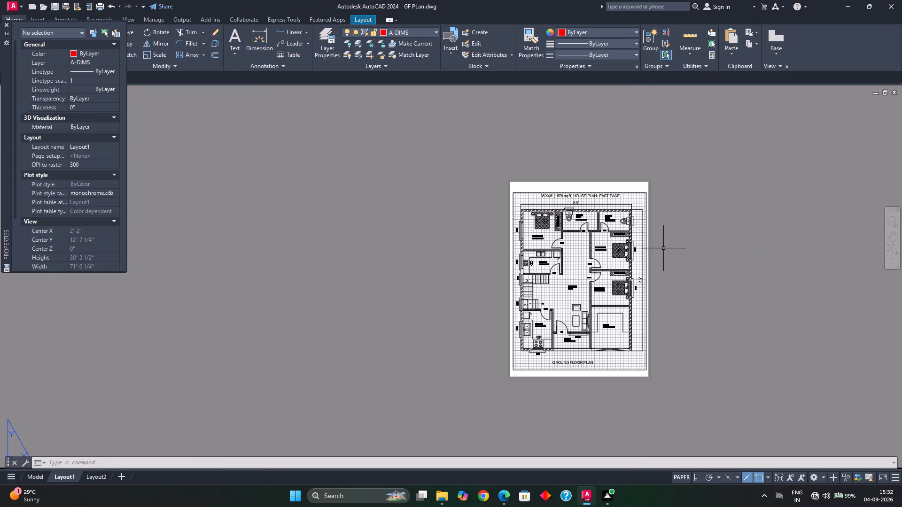
middle_drag(663, 248, 546, 242)
scroll(545, 238, up, 1)
middle_drag(545, 238, 547, 220)
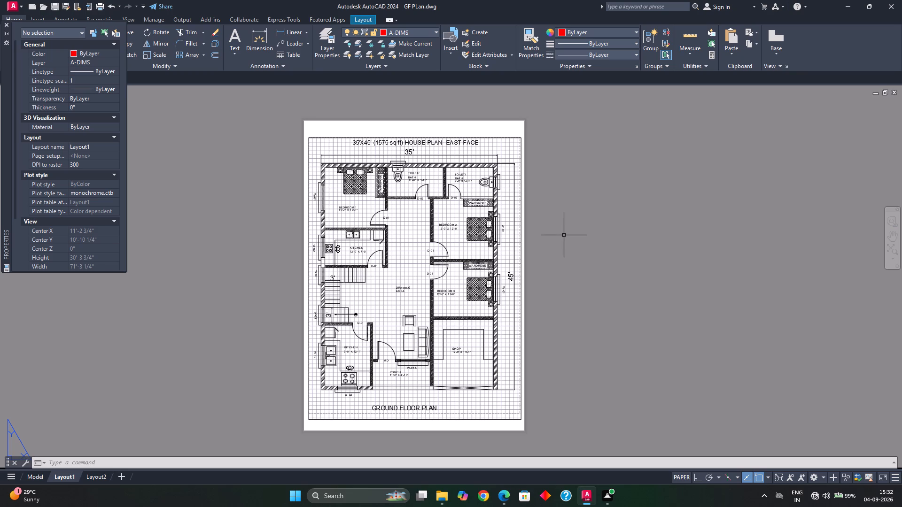
key(ctrl+p)
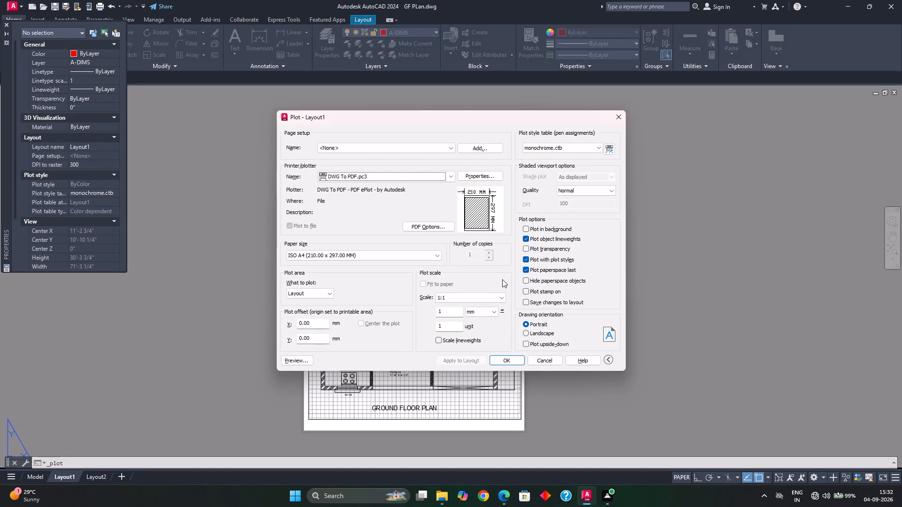
click(302, 361)
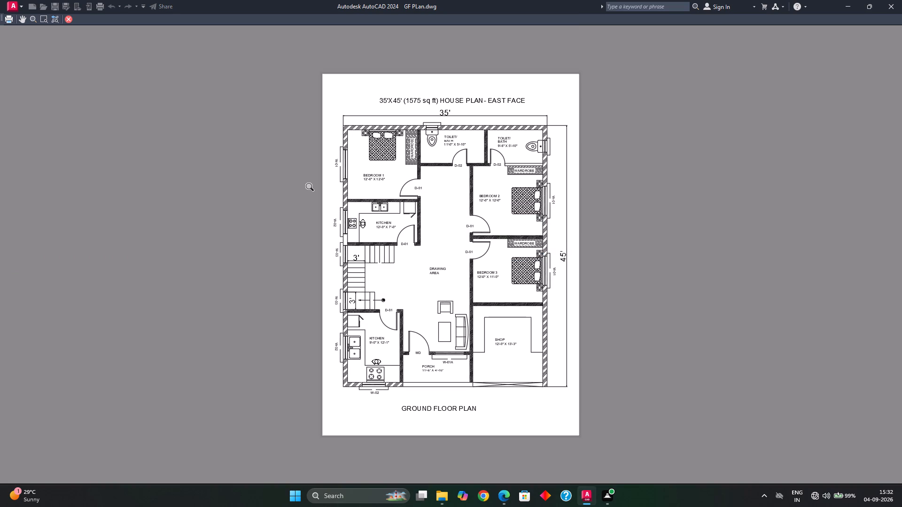
key(Escape)
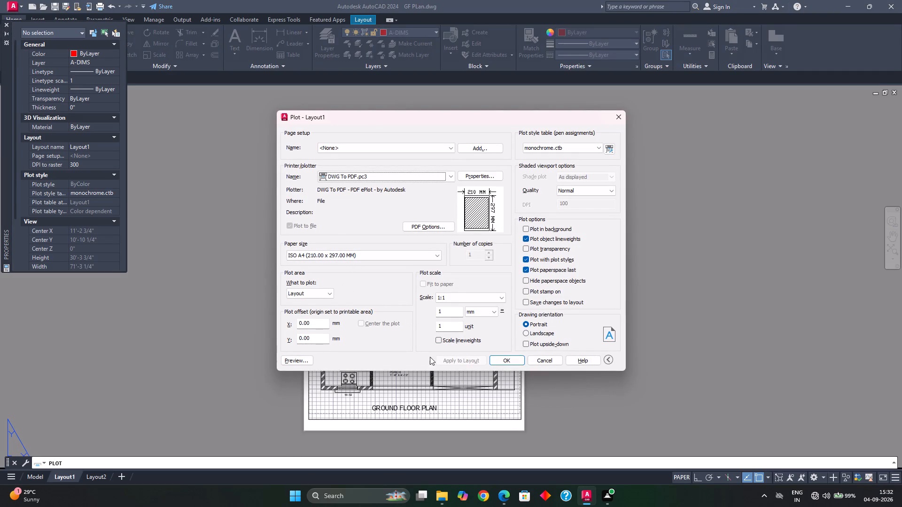
Plot Layout1 to a PDF named GF PLan-Layout in the Internship Files folder under Autocad Practise on drive C.
click(515, 362)
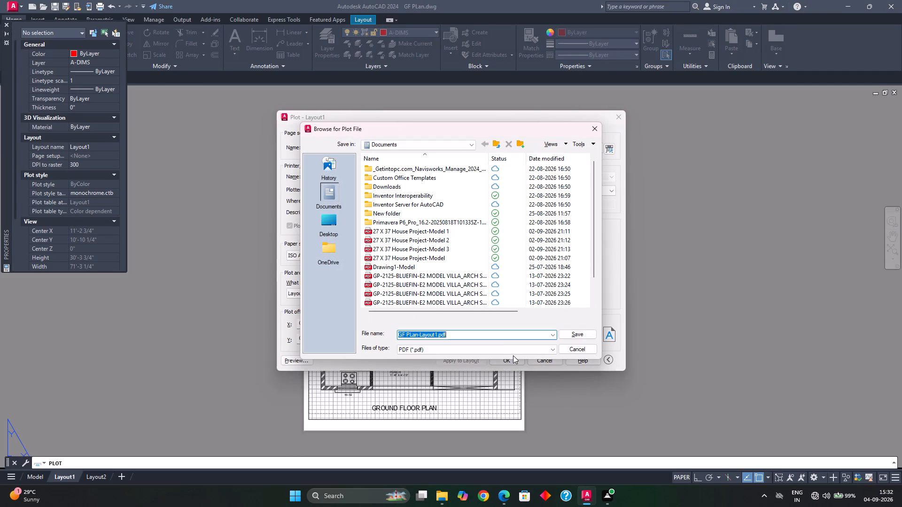
click(435, 335)
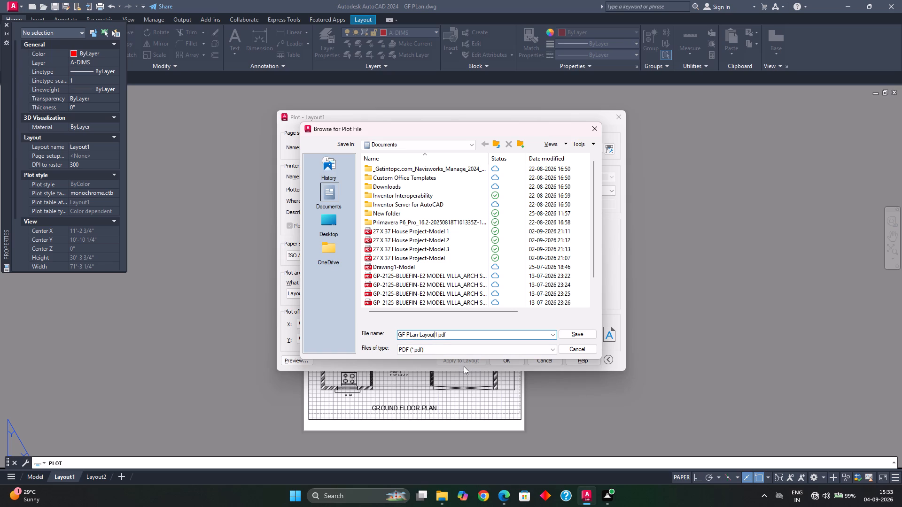
key(Right)
key(BackSpace)
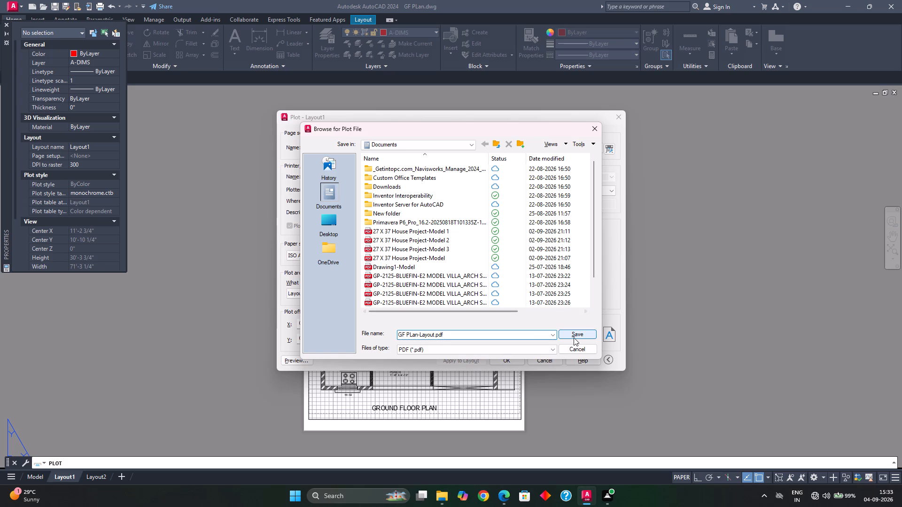
click(388, 144)
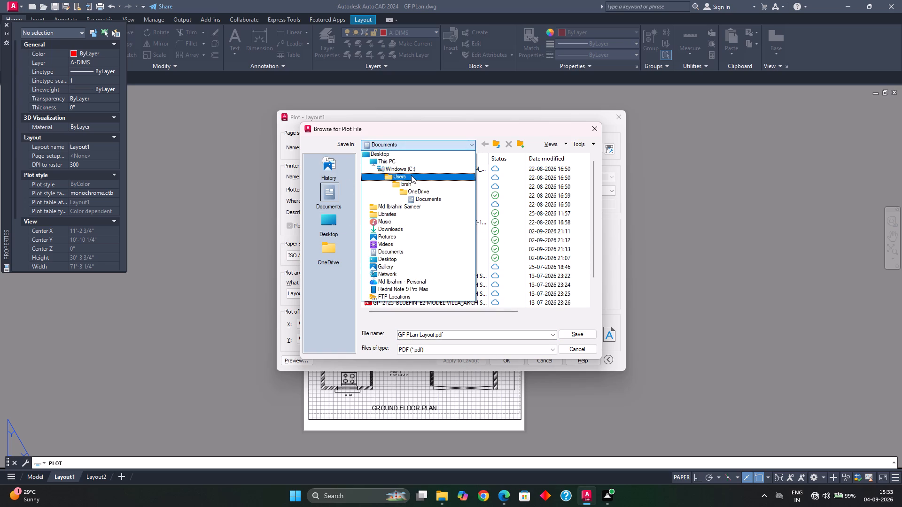
click(408, 161)
double_click(397, 176)
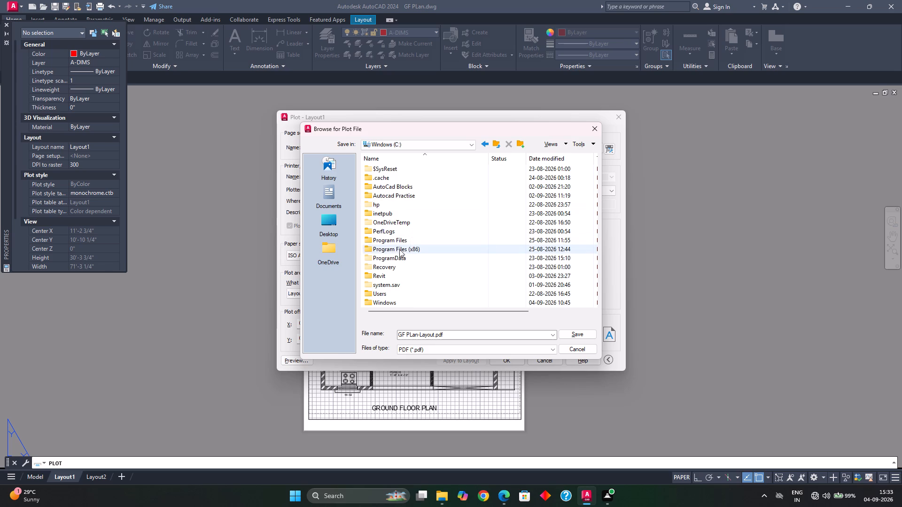
double_click(405, 196)
double_click(403, 172)
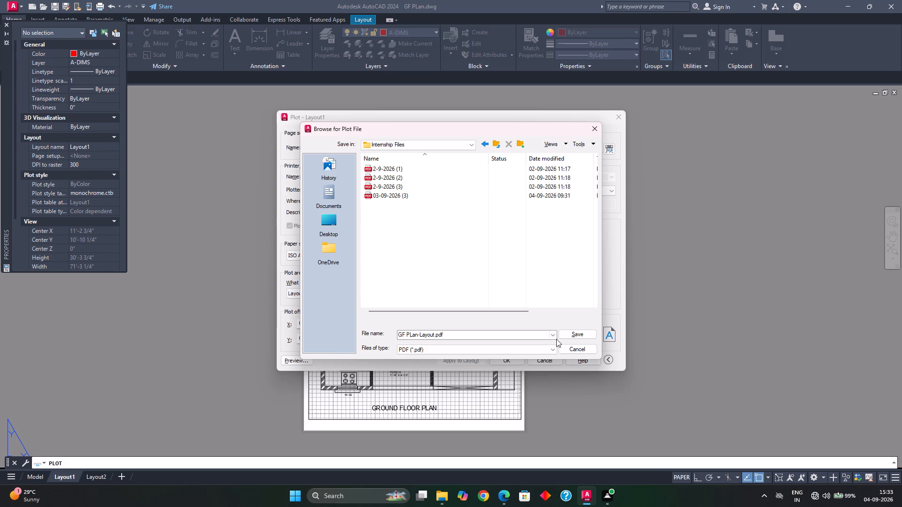
click(568, 334)
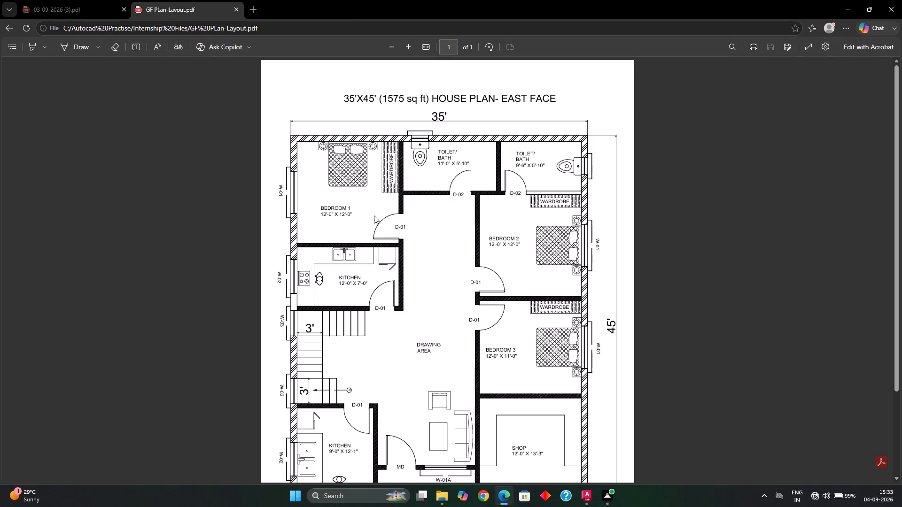
Review the plotted ground floor plan PDF in Microsoft Edge from title to bottom caption, and return to AutoCAD.
scroll(360, 279, down, 5)
scroll(344, 307, up, 2)
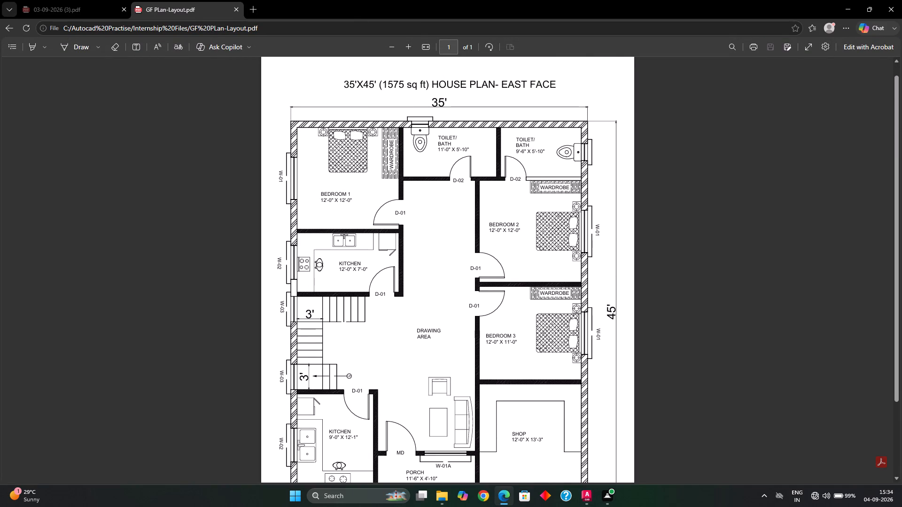
scroll(377, 290, down, 2)
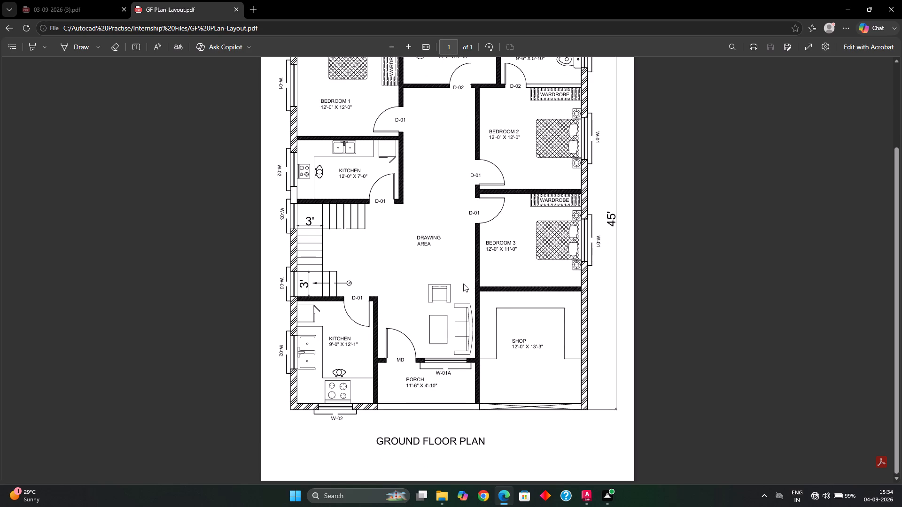
scroll(512, 264, up, 2)
scroll(512, 264, down, 3)
scroll(512, 264, up, 4)
scroll(512, 264, down, 3)
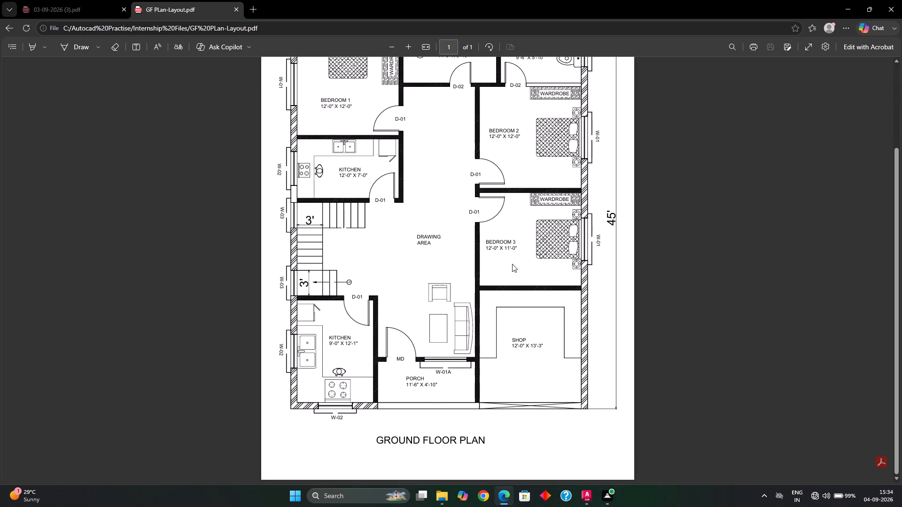
scroll(556, 242, up, 3)
scroll(556, 242, down, 4)
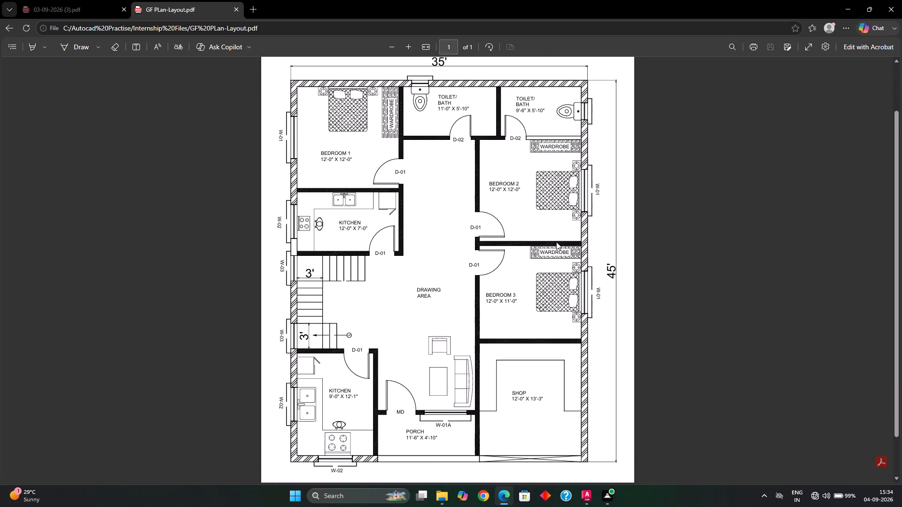
scroll(556, 242, up, 4)
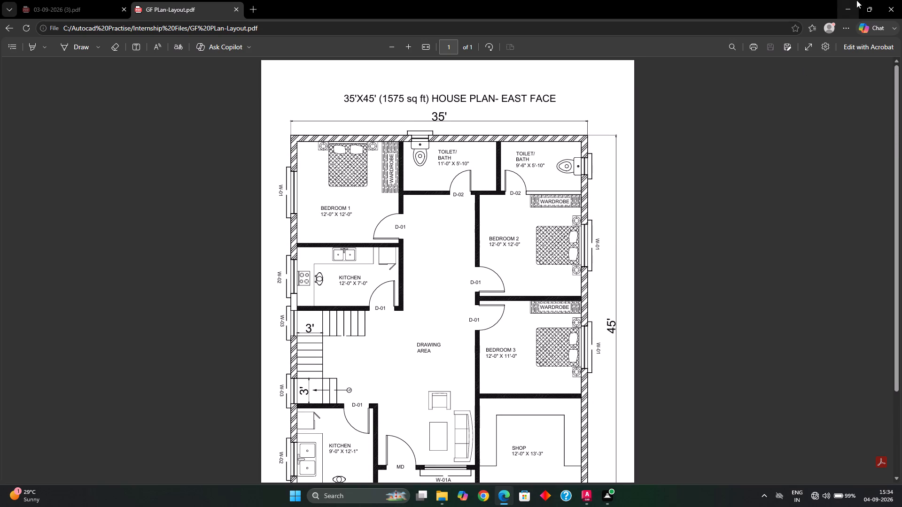
click(849, 6)
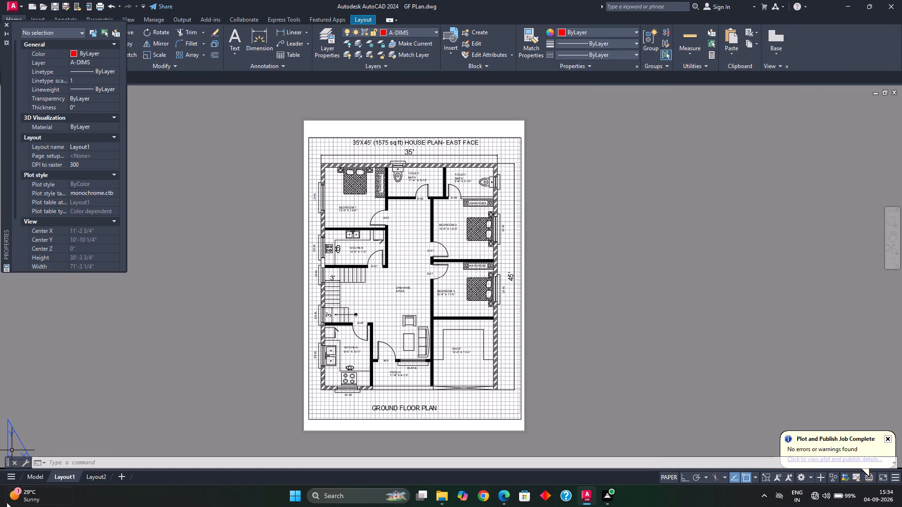
Switch the drawing to model space and close the Properties palette.
click(32, 473)
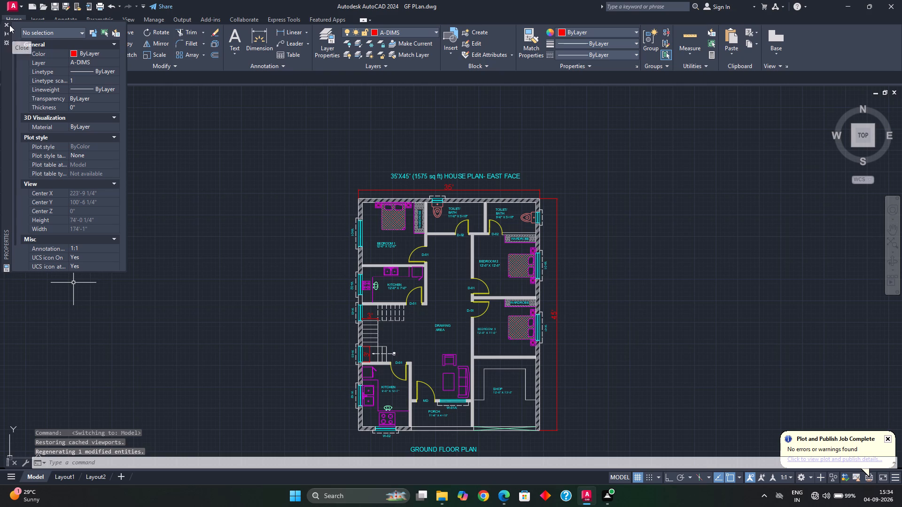
click(4, 24)
Save the GF PLan drawing and minimise the AutoCAD window.
key(ctrl+s)
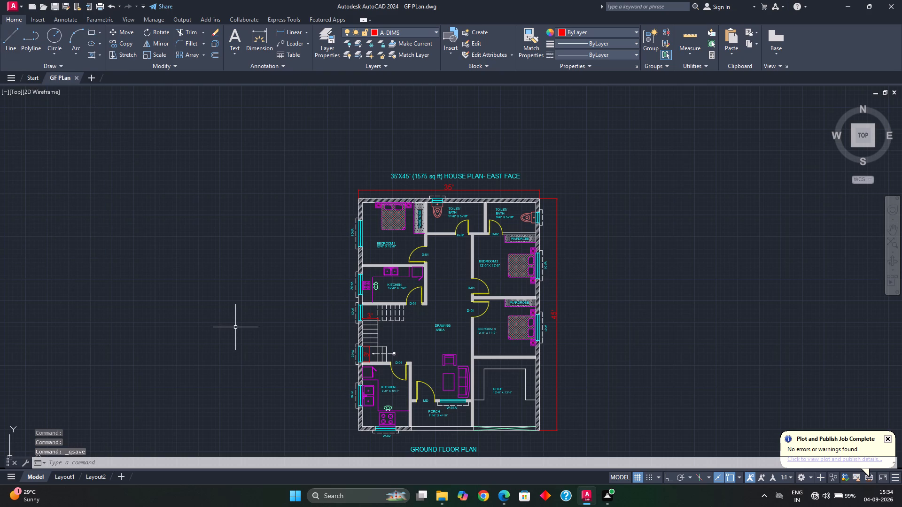
click(846, 3)
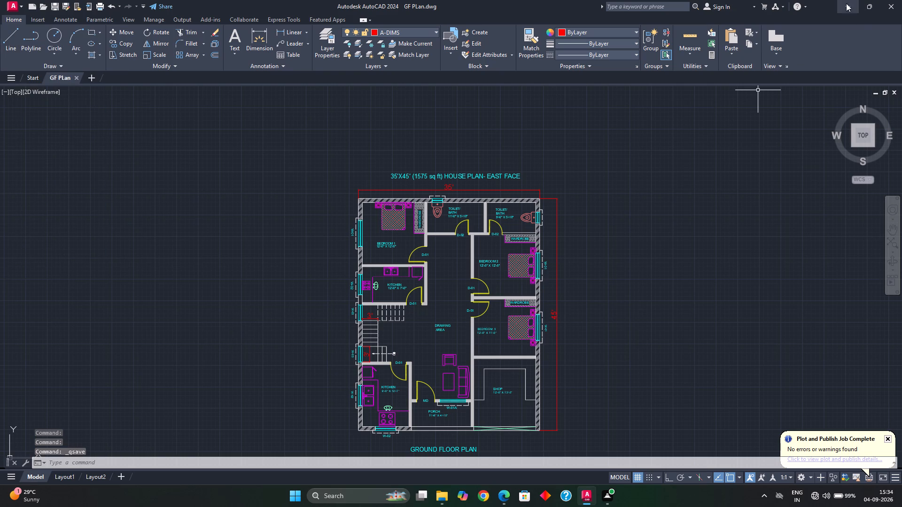
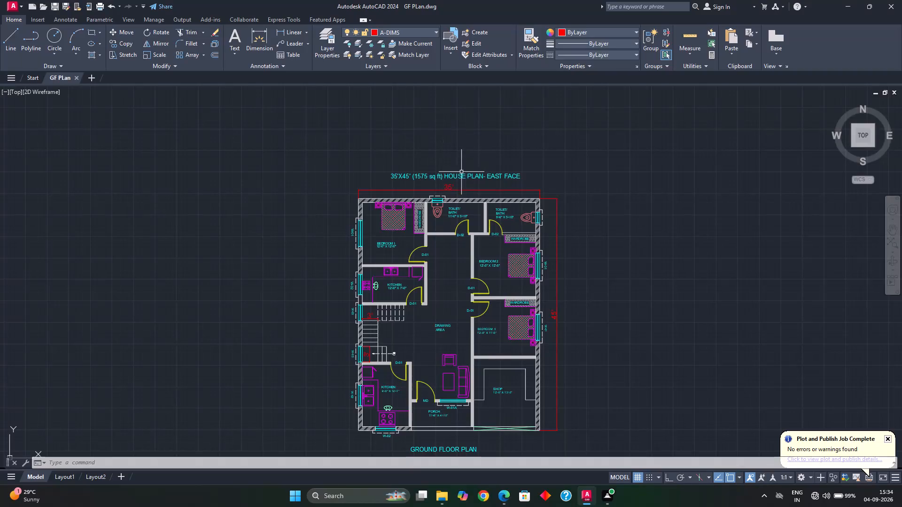
Replace 35'X45' in the title above the plan with EASTWOOD RECIDENCE, keeping the rest of the text.
double_click(461, 177)
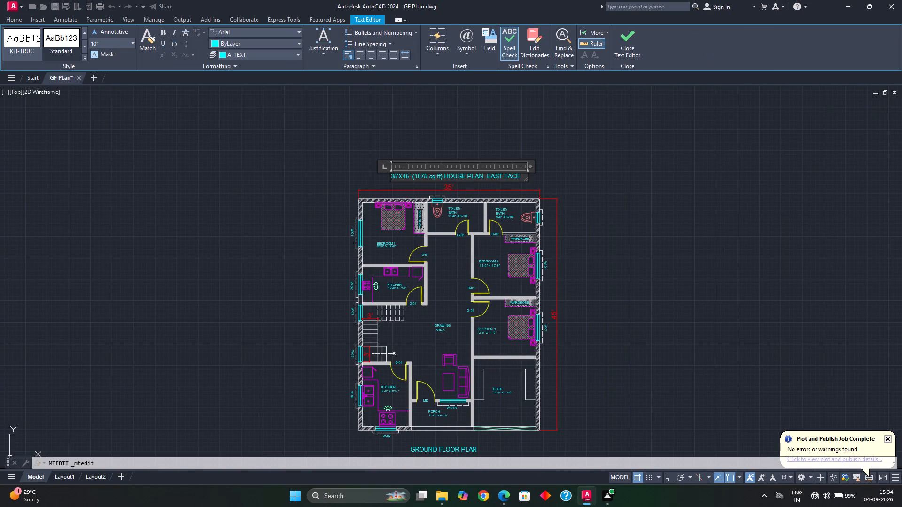
click(410, 175)
key(Right)
key(BackSpace)
key(BackSpace)
key(BackSpace)
key(BackSpace)
key(BackSpace)
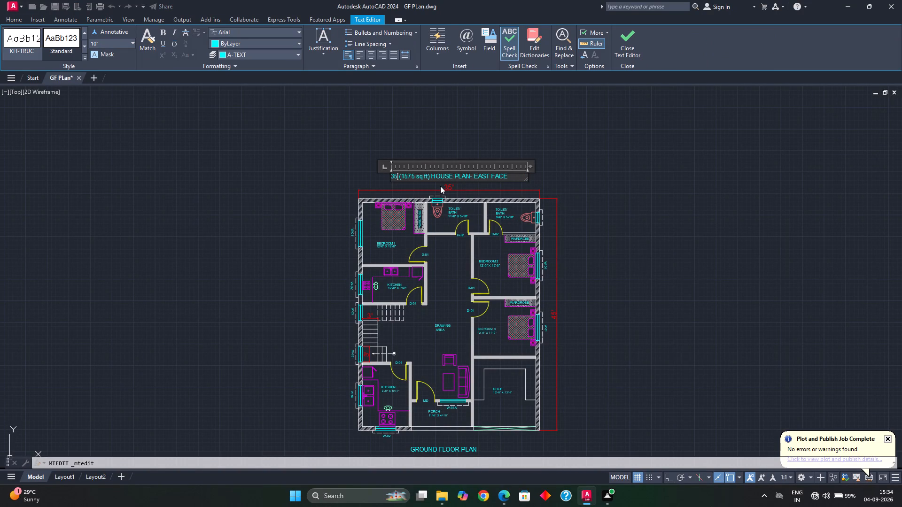
key(BackSpace)
key(BackSpace)
text(EAST)
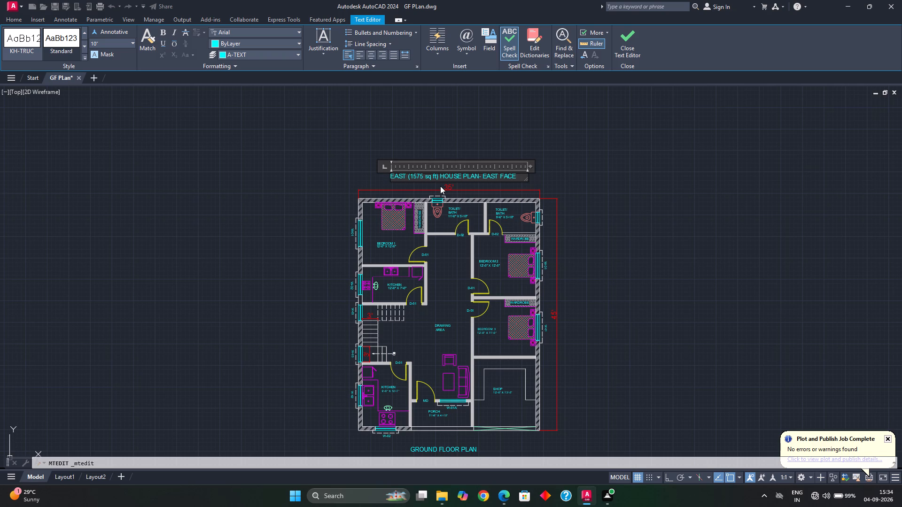
text(WOOD)
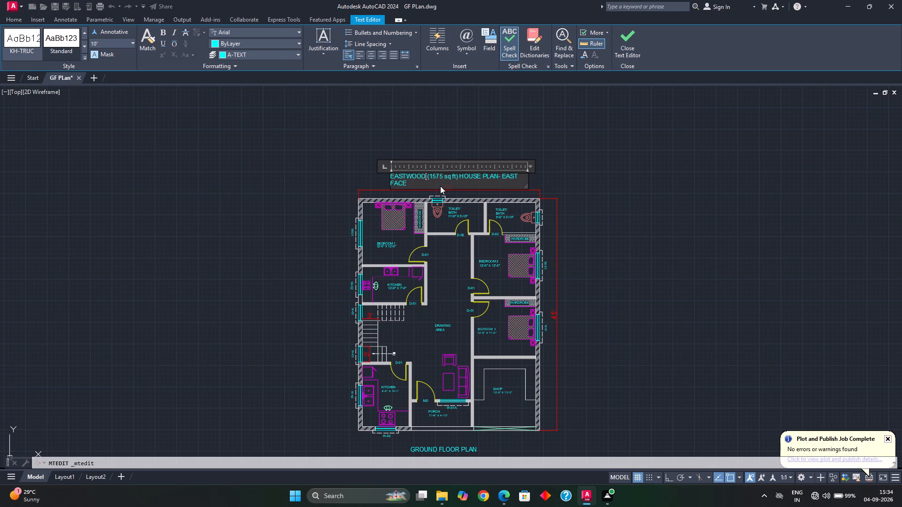
key(space)
text(RECI)
text(DENCE)
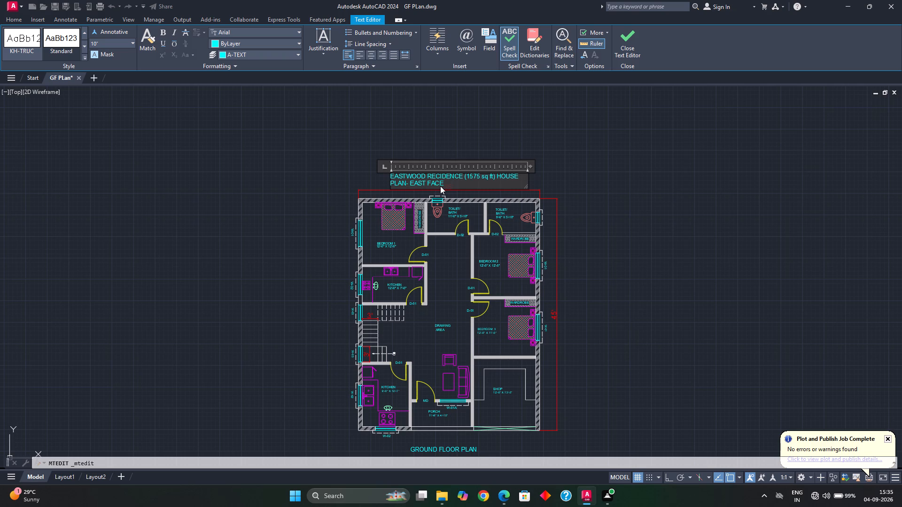
click(539, 127)
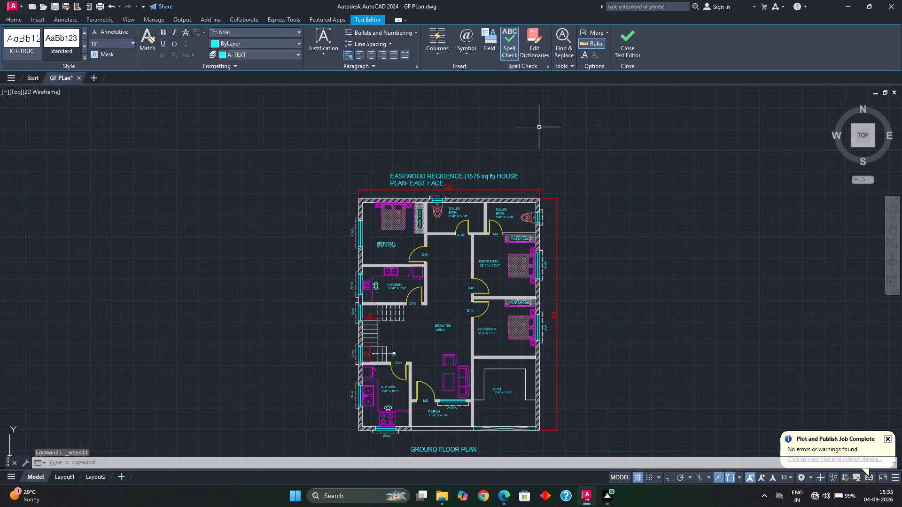
Widen the plan title's text frame to about 35' so the title fits on one line, and save the text changes.
double_click(513, 177)
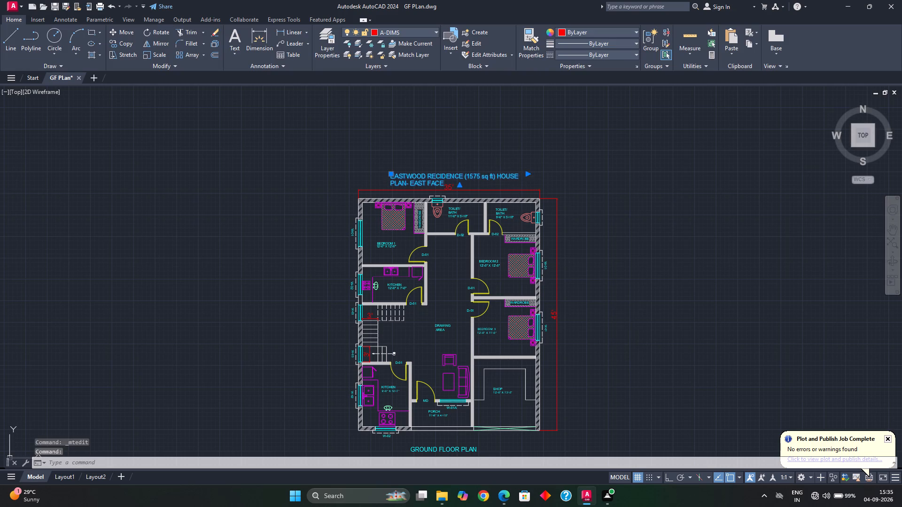
drag(528, 180, 571, 178)
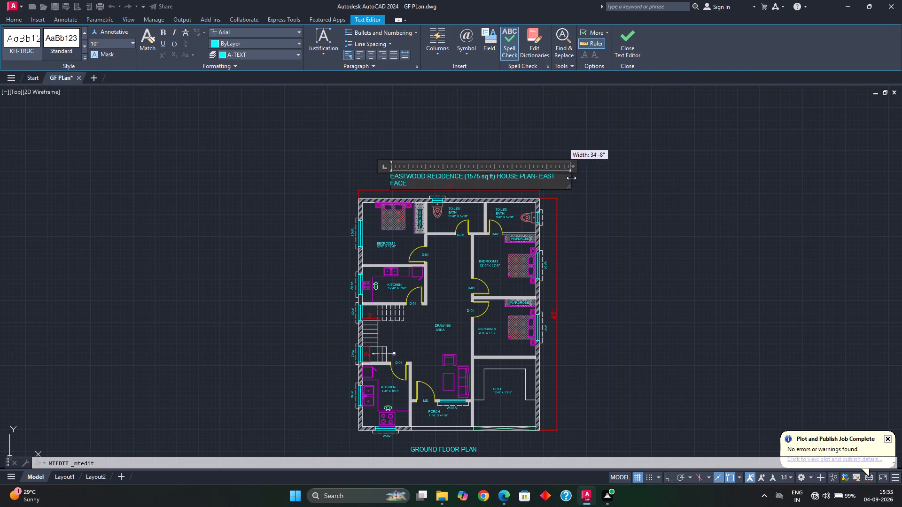
drag(571, 178, 574, 177)
key(Escape)
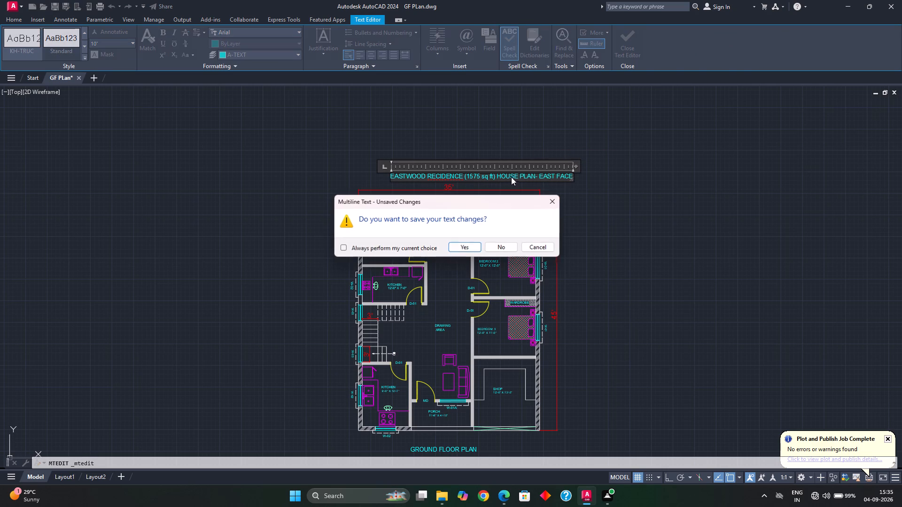
click(466, 246)
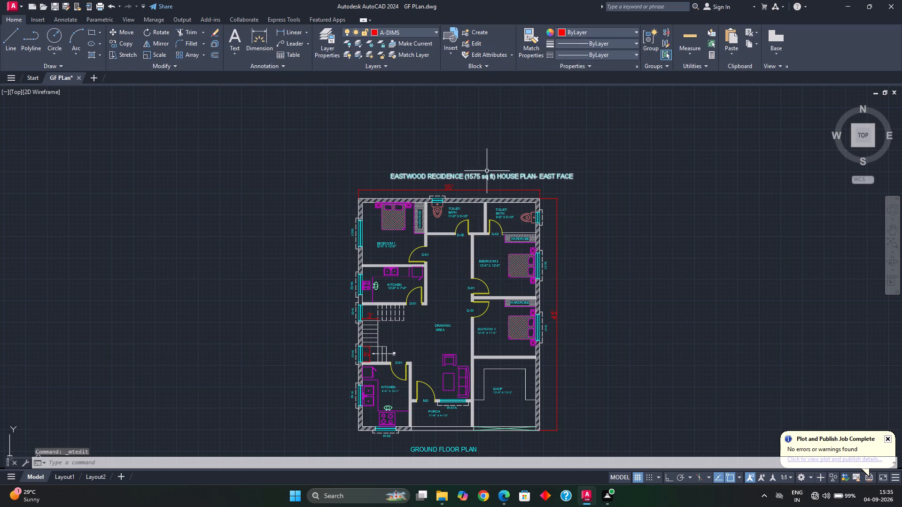
Move the title horizontally so it starts at the plan's west outer wall line and spans the plan's width.
click(481, 178)
text(M)
key(space)
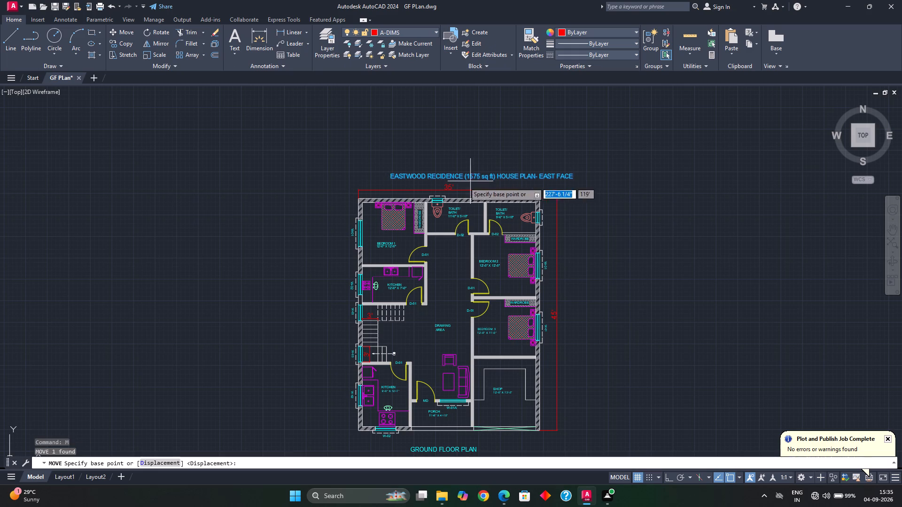
click(393, 180)
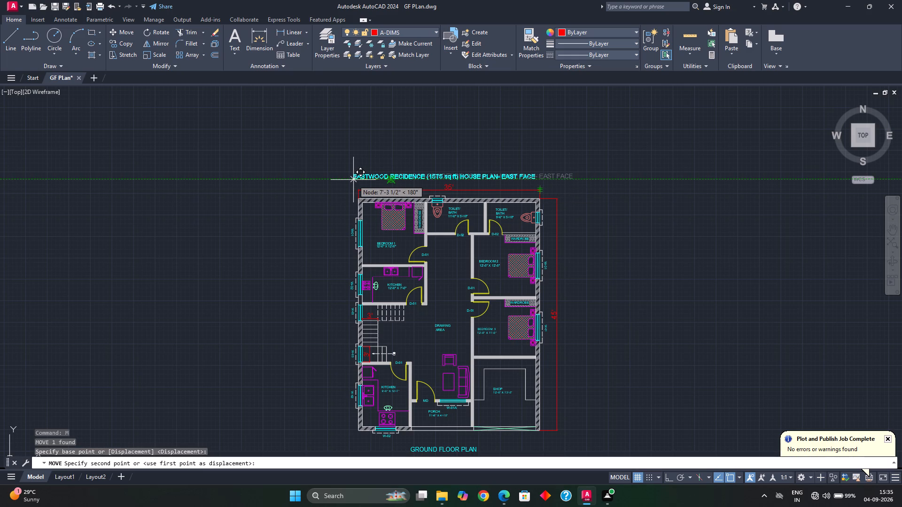
click(359, 180)
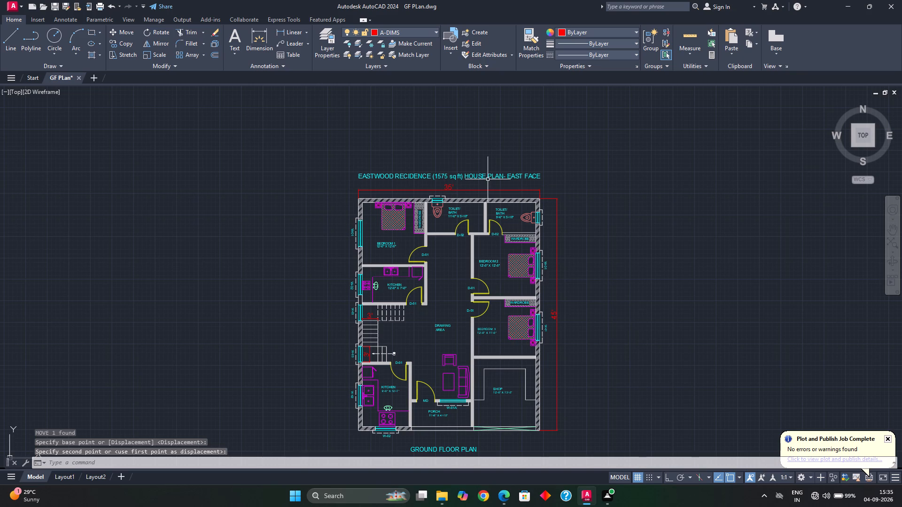
Preview Layout1 and plot it to PDF as GF PLan-Layout in the Internship Files folder, overwriting the existing file.
middle_drag(610, 240, 606, 197)
click(69, 471)
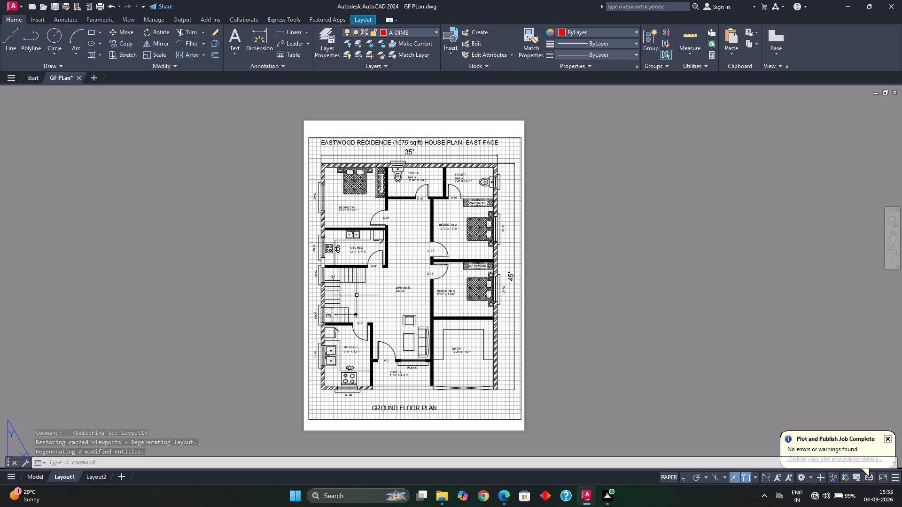
key(ctrl+p)
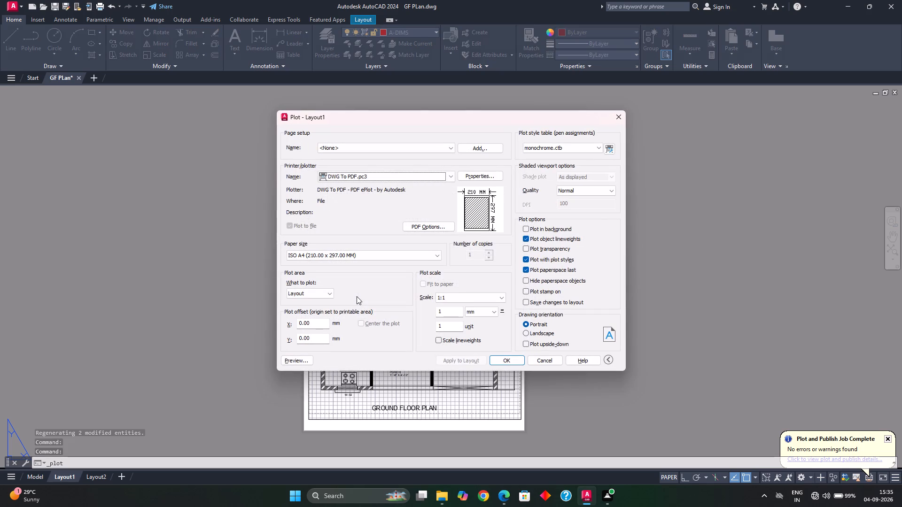
click(294, 365)
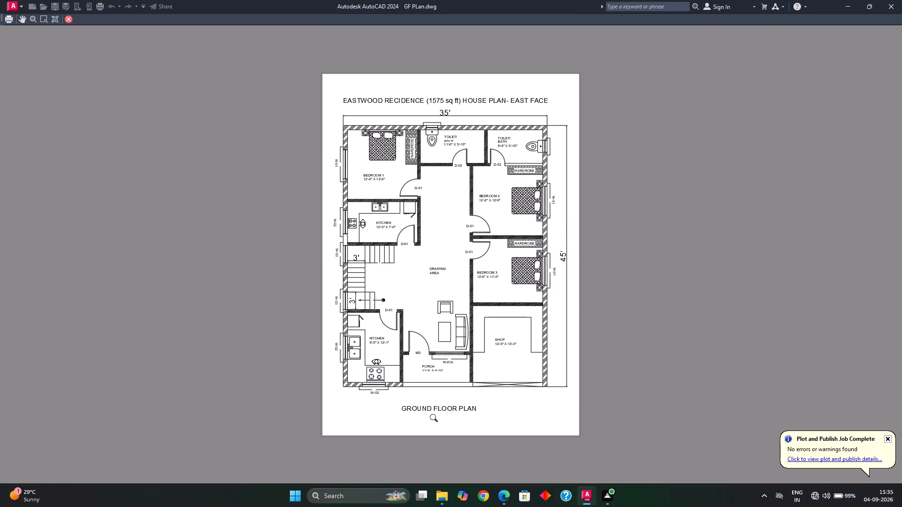
key(Escape)
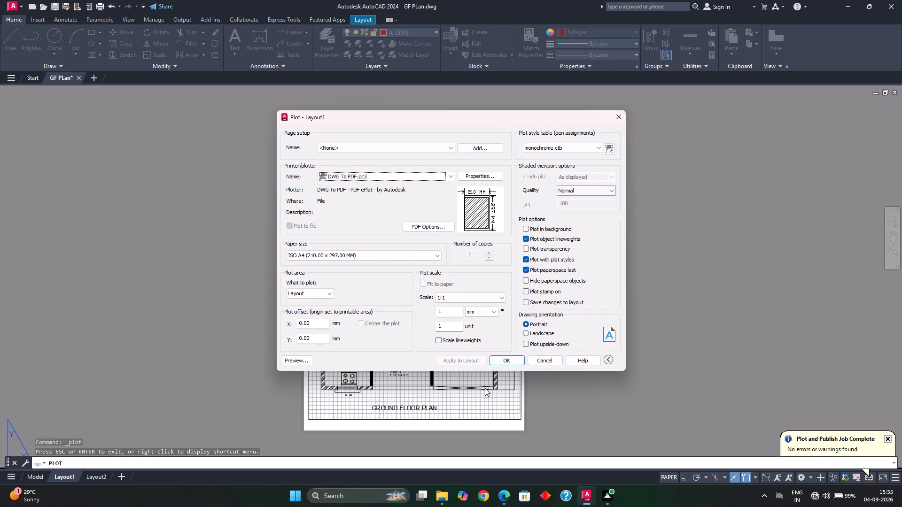
click(505, 359)
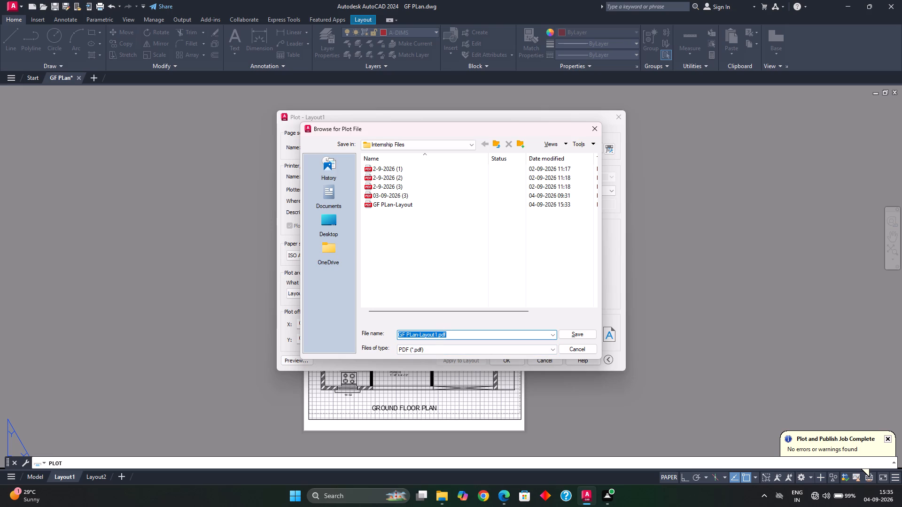
click(436, 334)
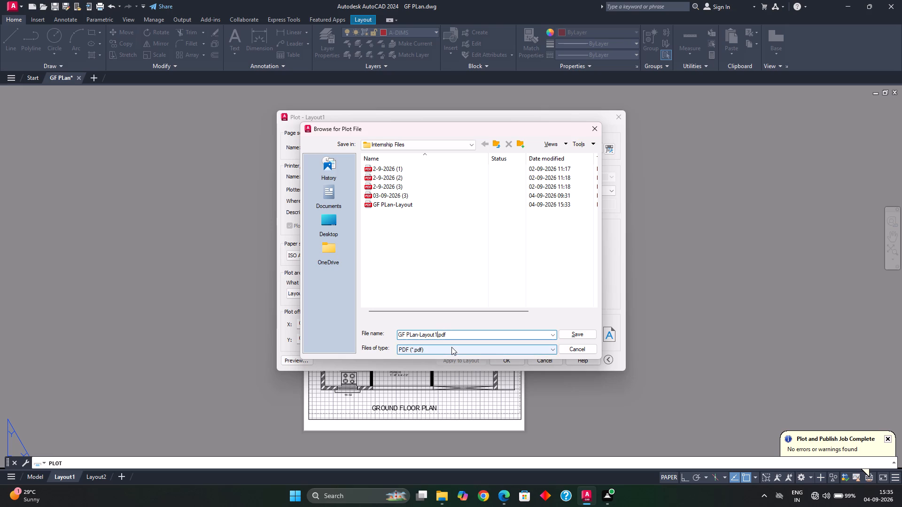
key(BackSpace)
key(Return)
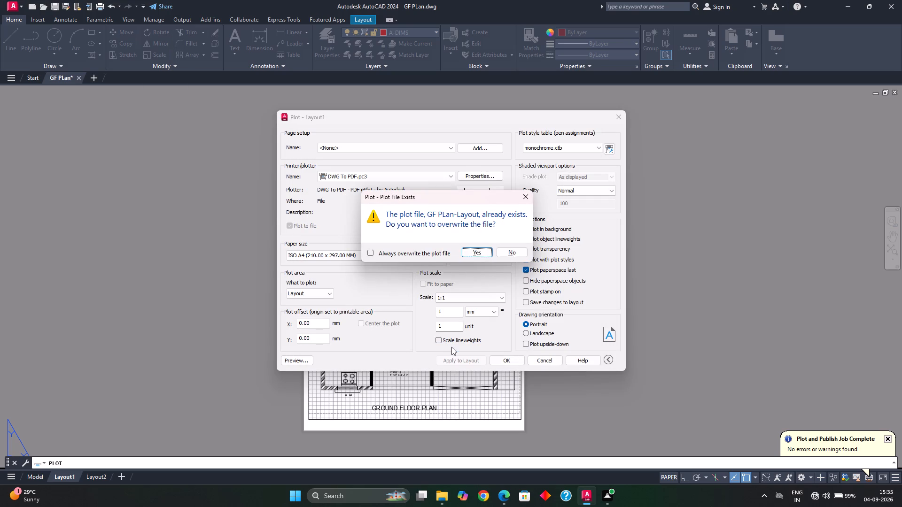
click(481, 250)
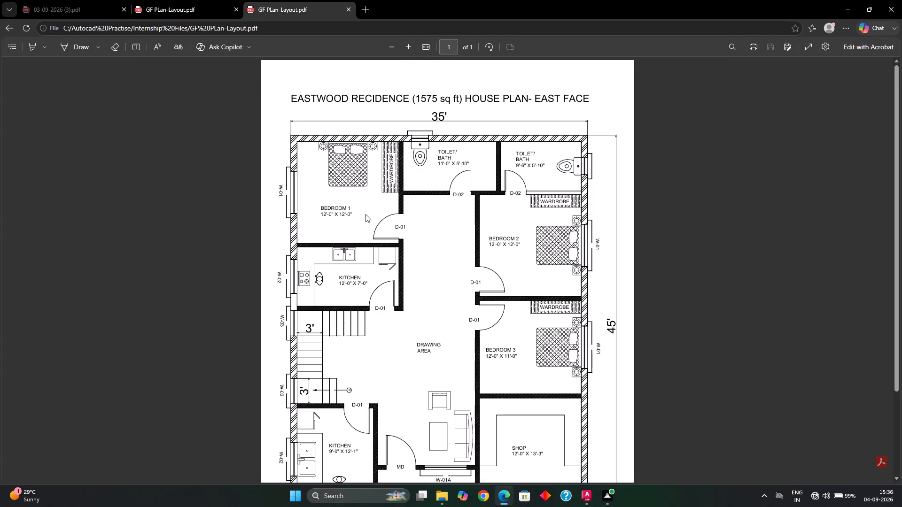
Review the replotted PDF in Microsoft Edge from title to bottom caption, close the older GF PLan-Layout copy, and return to AutoCAD.
scroll(373, 220, down, 2)
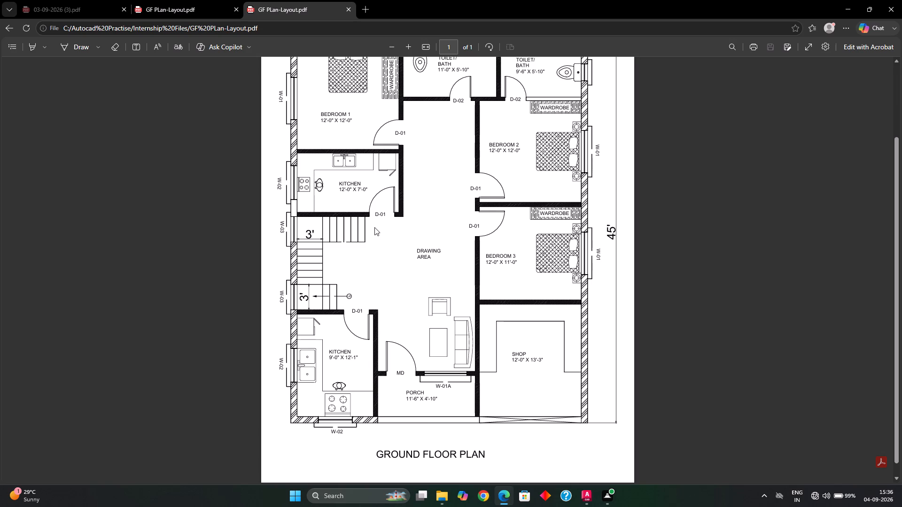
key(Escape)
scroll(456, 251, up, 3)
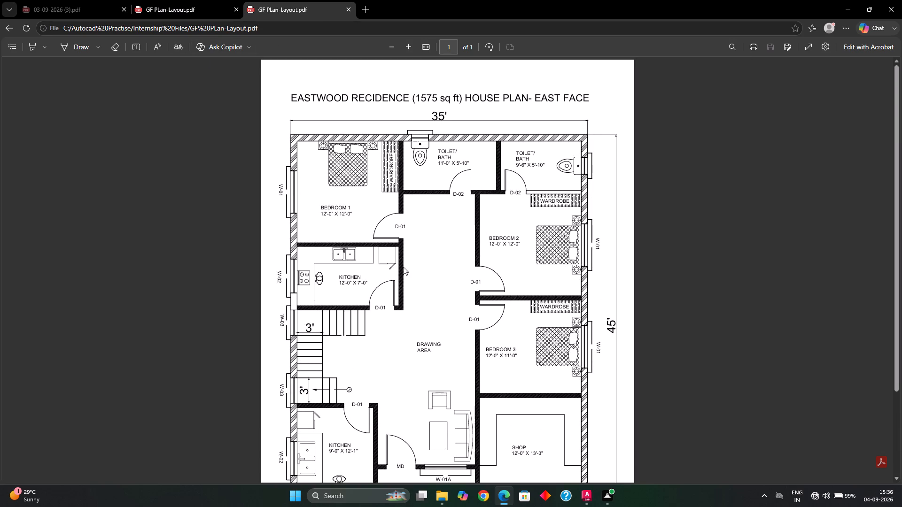
click(235, 8)
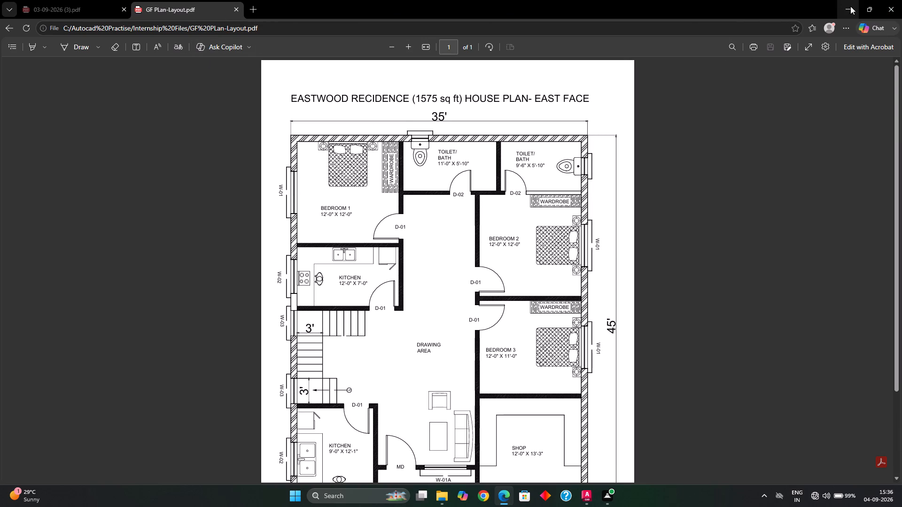
click(850, 6)
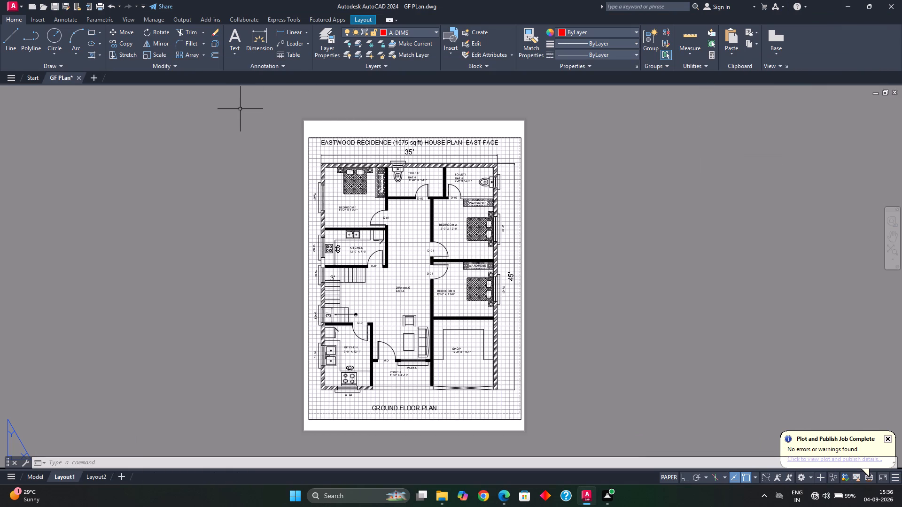
Open the Plot settings for Layout1 and set the plot style table to acad.ctb.
key(ctrl+p)
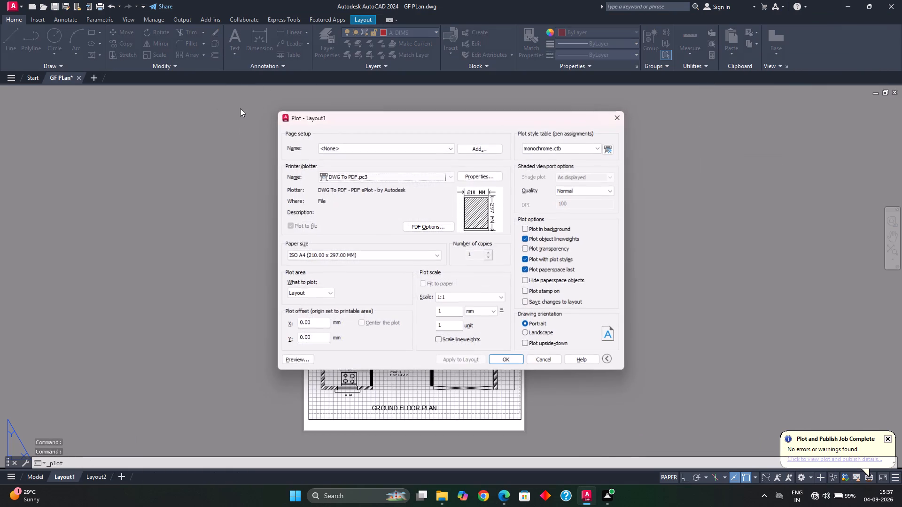
click(557, 147)
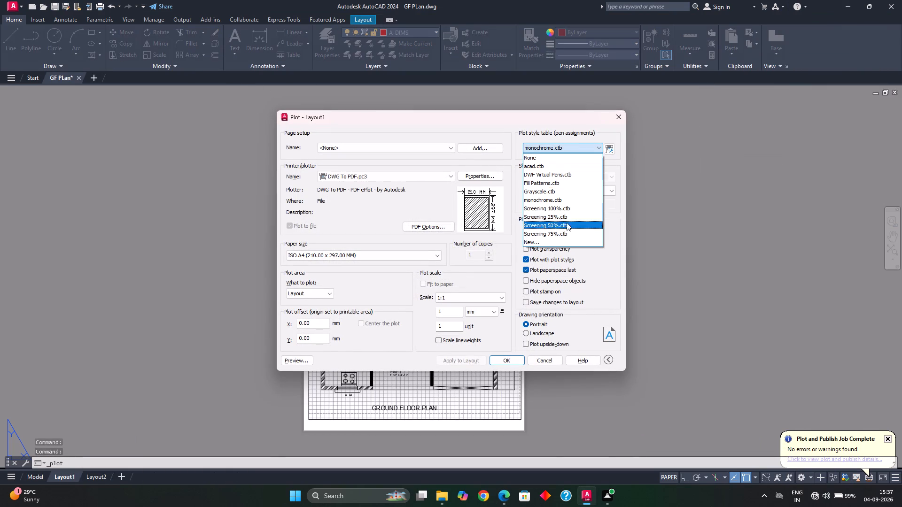
click(547, 169)
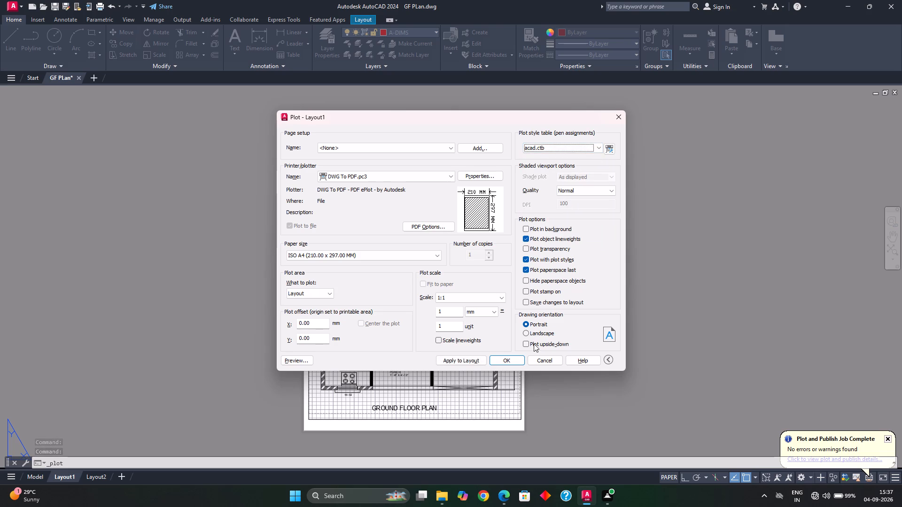
Preview the Layout1 plot in colour and examine the kitchen, staircase and west wall windows W-02 and W-03 up close.
click(304, 364)
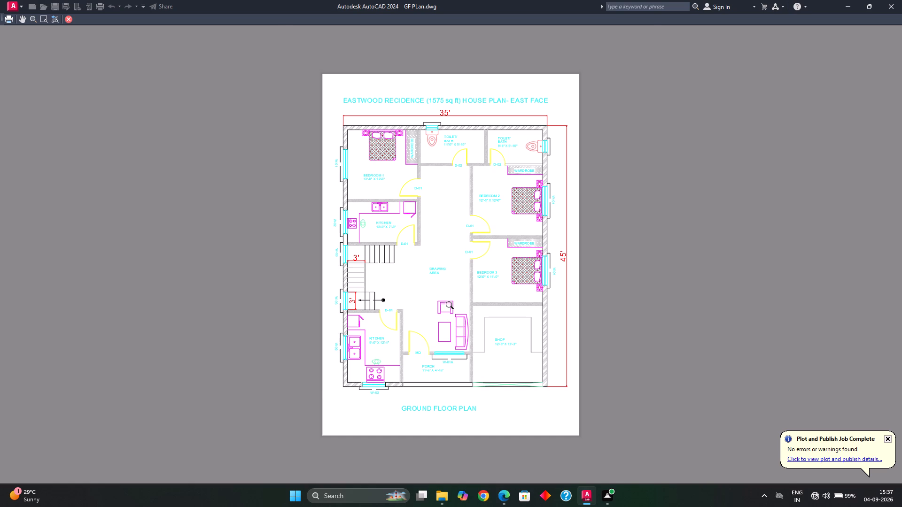
scroll(453, 307, up, 1)
middle_drag(453, 307, 467, 304)
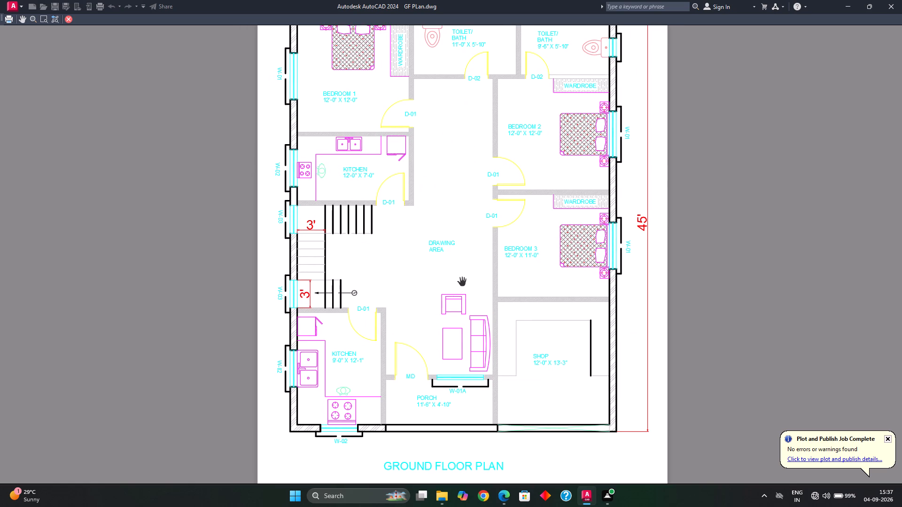
scroll(265, 169, up, 2)
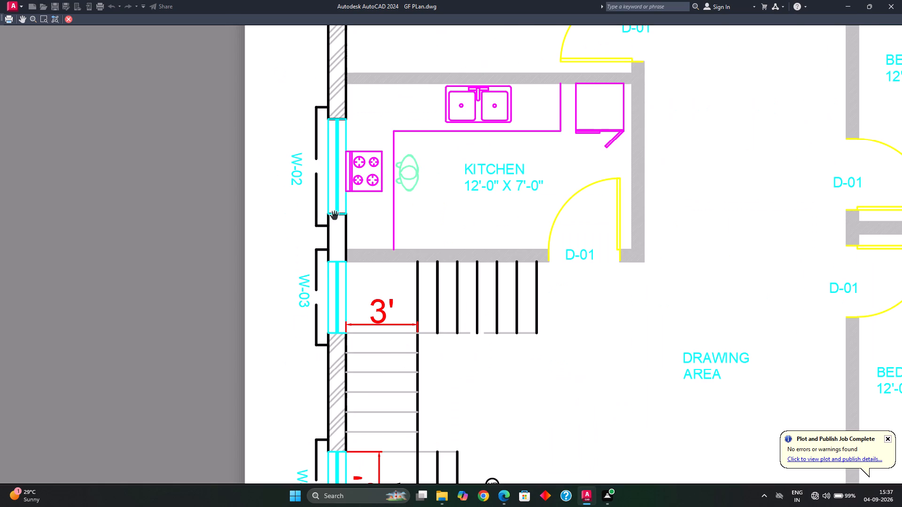
scroll(334, 218, up, 3)
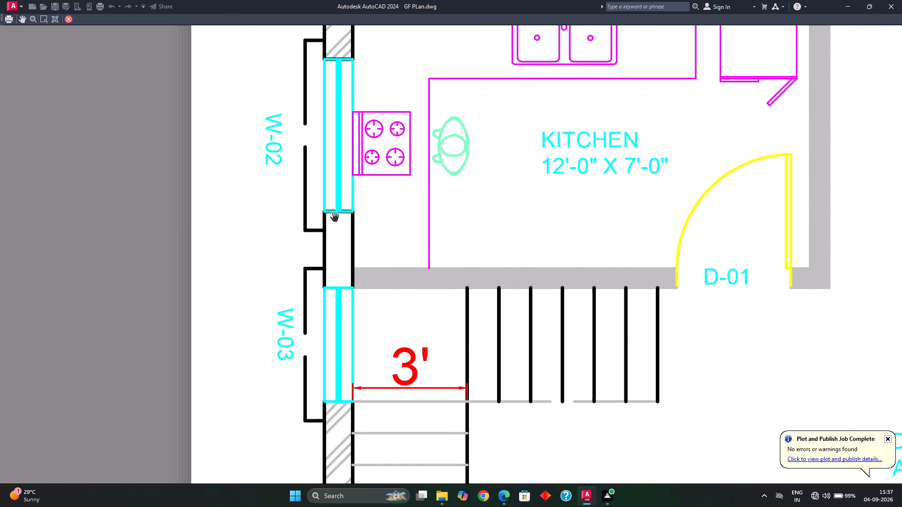
middle_drag(335, 219, 337, 263)
scroll(350, 143, up, 1)
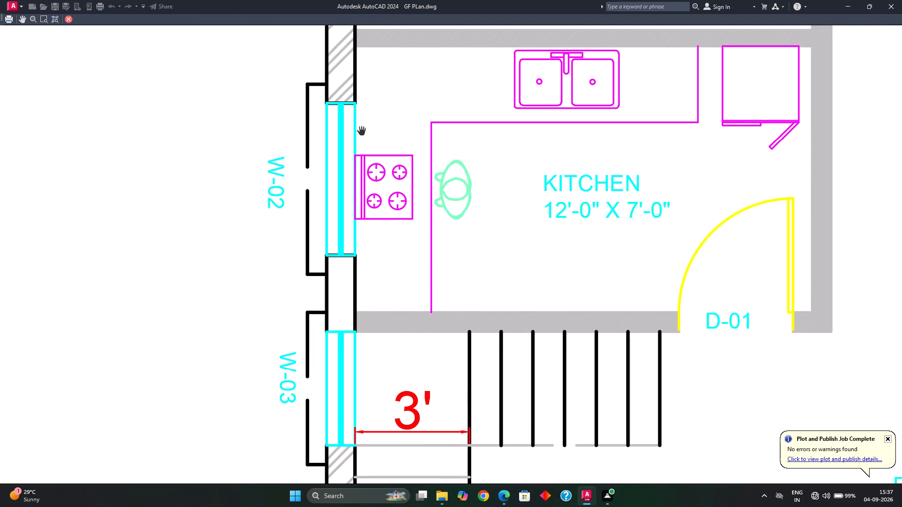
middle_drag(362, 133, 349, 250)
scroll(385, 194, down, 1)
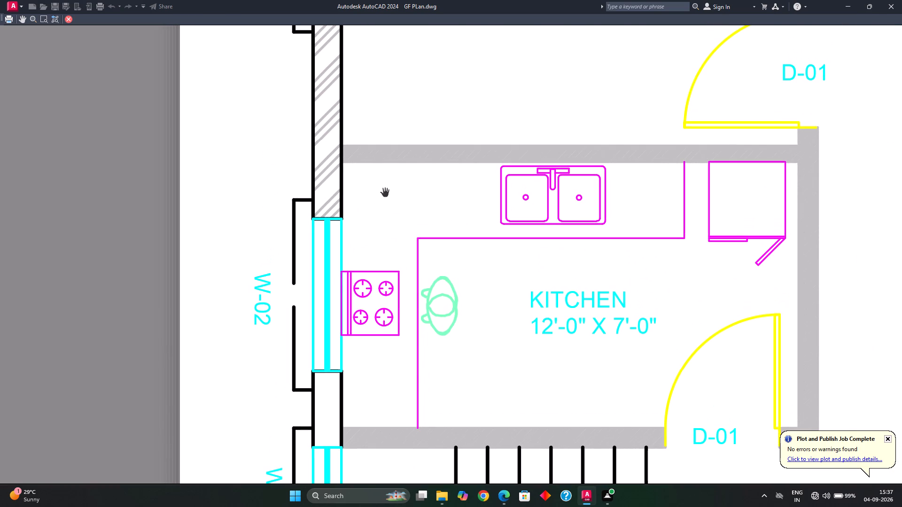
Check the colours and lineweights across the whole previewed floor plan, and close the preview and Plot settings without plotting.
scroll(385, 194, down, 2)
middle_drag(490, 124, 480, 150)
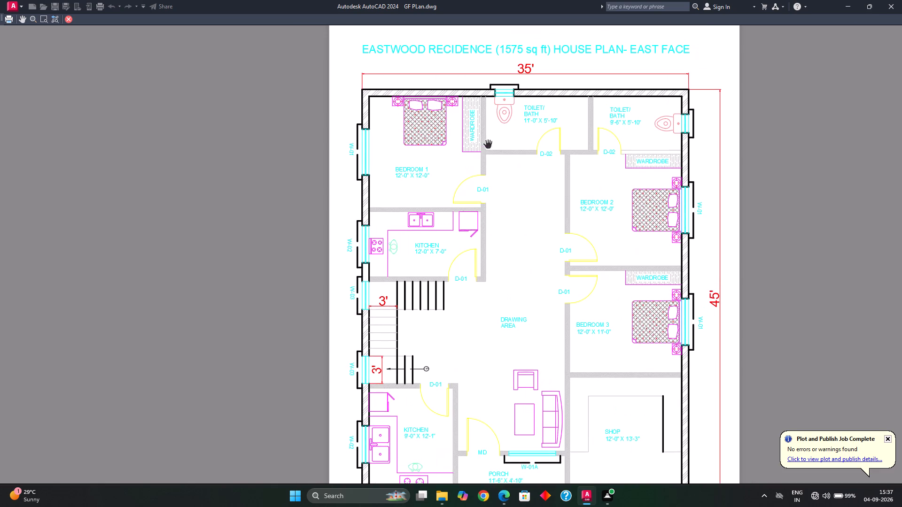
middle_drag(486, 153, 480, 161)
middle_drag(485, 207, 472, 179)
middle_drag(478, 233, 469, 214)
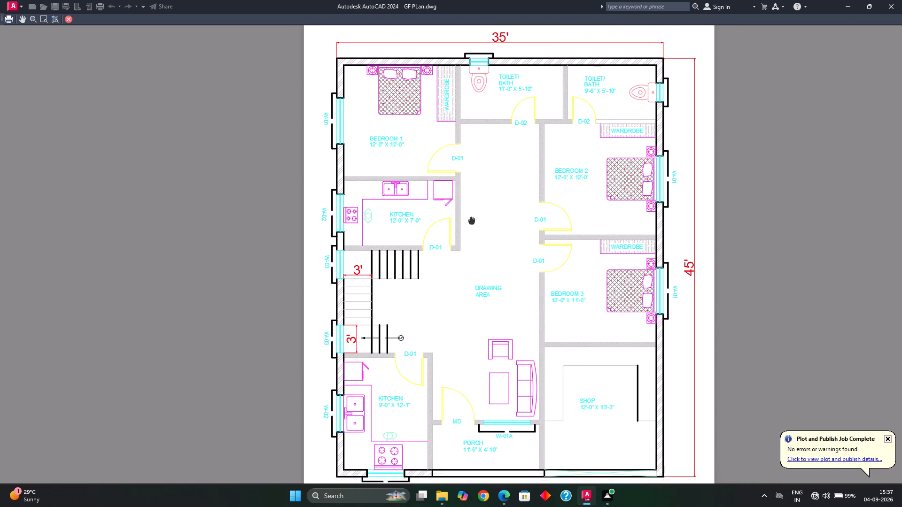
middle_drag(469, 214, 467, 210)
scroll(469, 214, down, 1)
key(Escape)
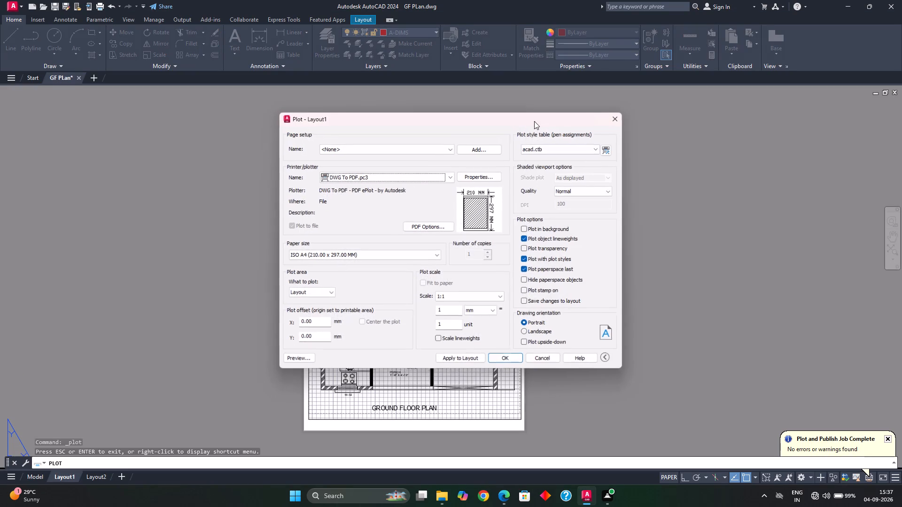
click(617, 117)
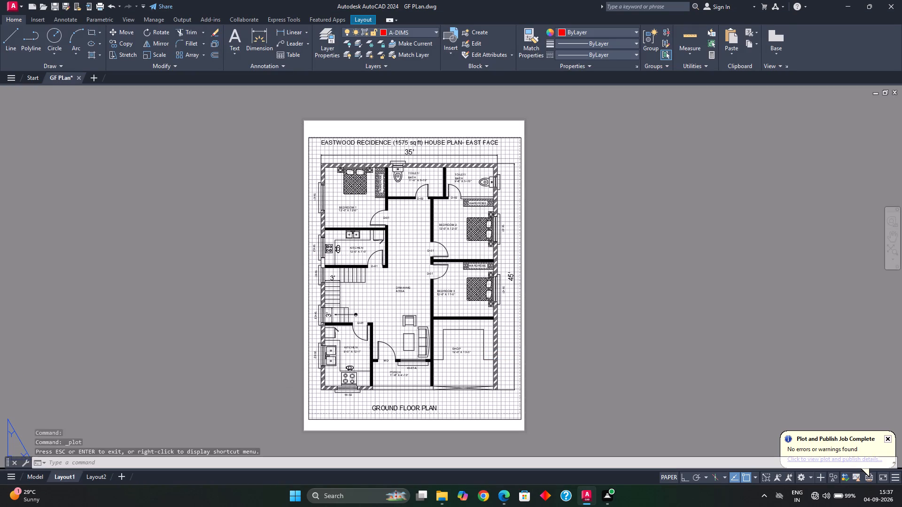
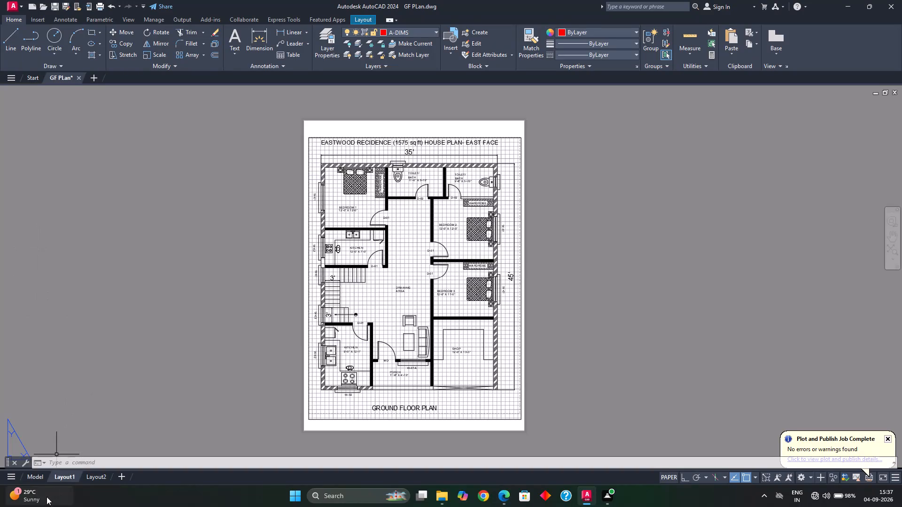
Switch from Layout1 back to model space with the ground floor plan and dismiss the plot and publish notification.
click(31, 474)
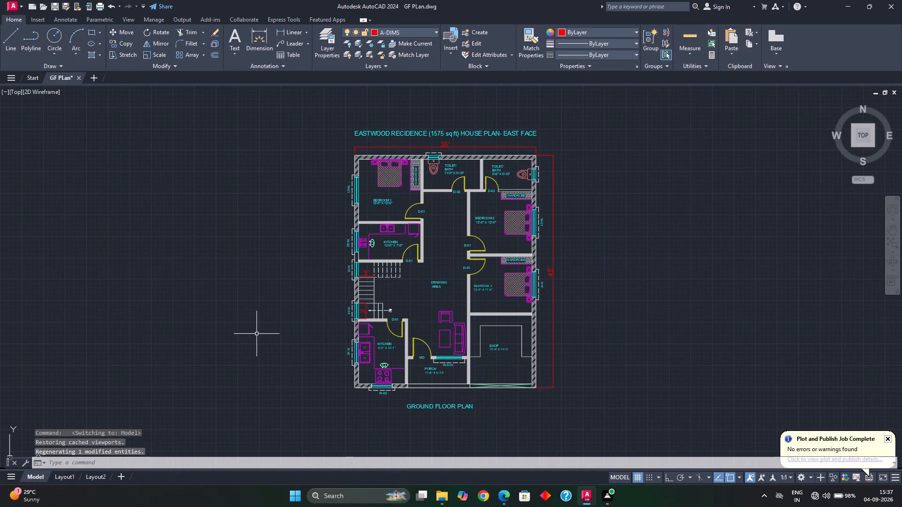
middle_click(257, 335)
middle_drag(275, 339, 258, 357)
middle_click(259, 341)
scroll(259, 341, up, 1)
scroll(259, 339, down, 1)
middle_drag(259, 339, 257, 327)
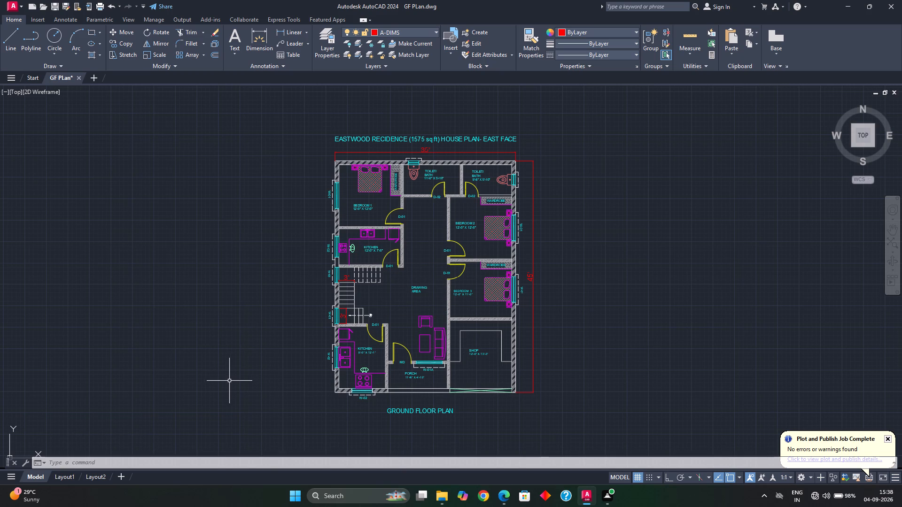
click(889, 439)
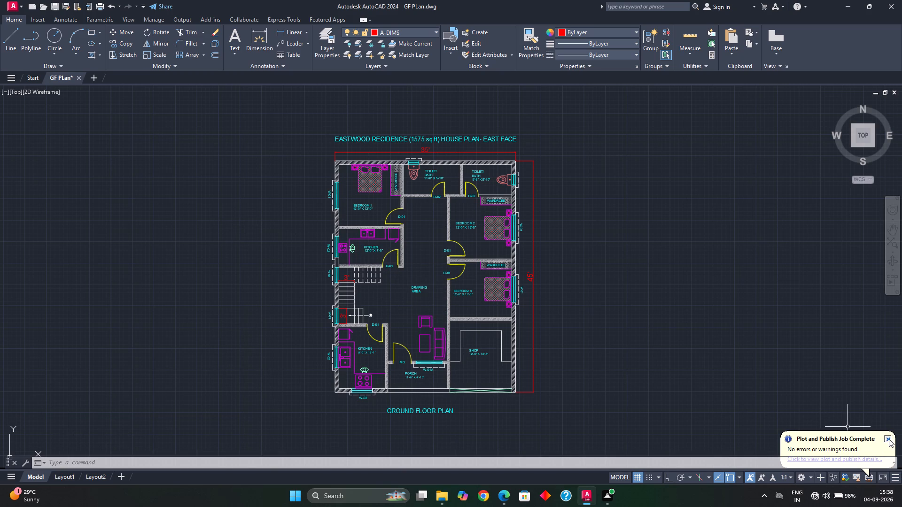
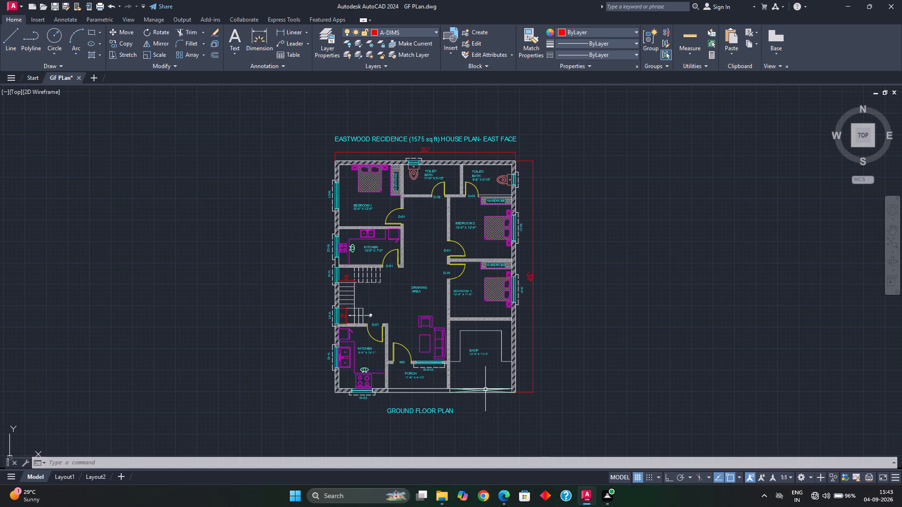
Save the GF PLan.dwg ground floor plan drawing and close AutoCAD.
key(ctrl+s)
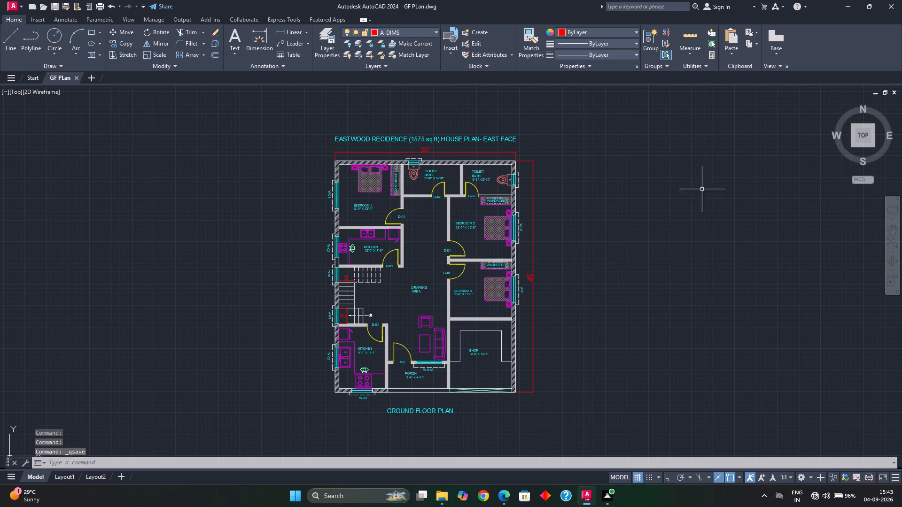
click(883, 5)
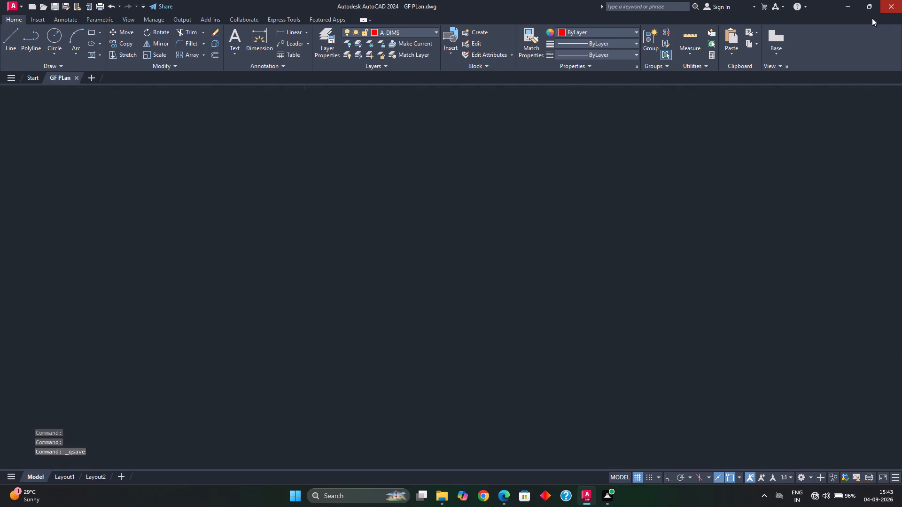
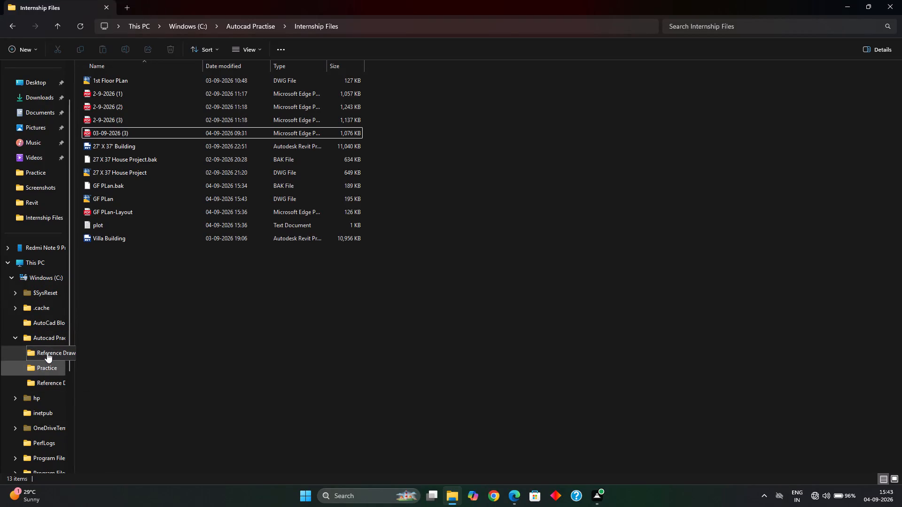
Rename the GF PLan DWG file in the Internship Files folder as Eastwood Residence GF Plan.
click(115, 196)
right_click(115, 196)
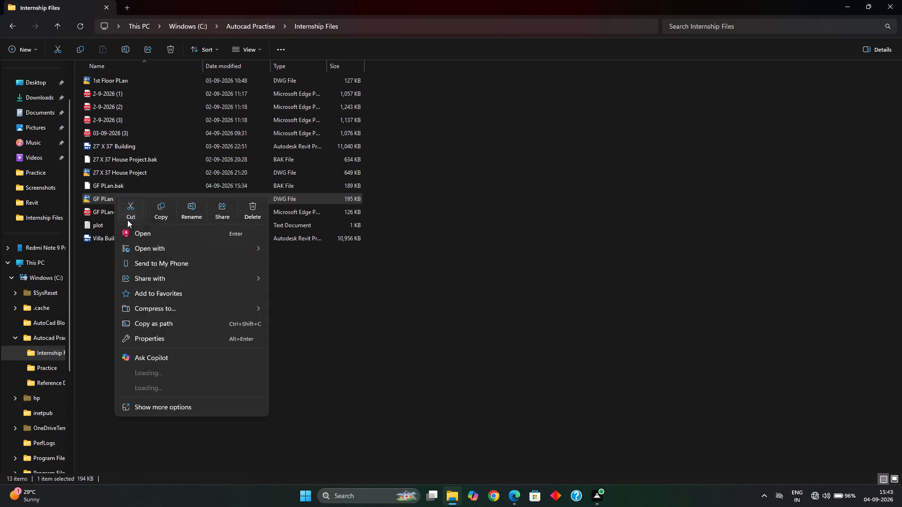
click(191, 213)
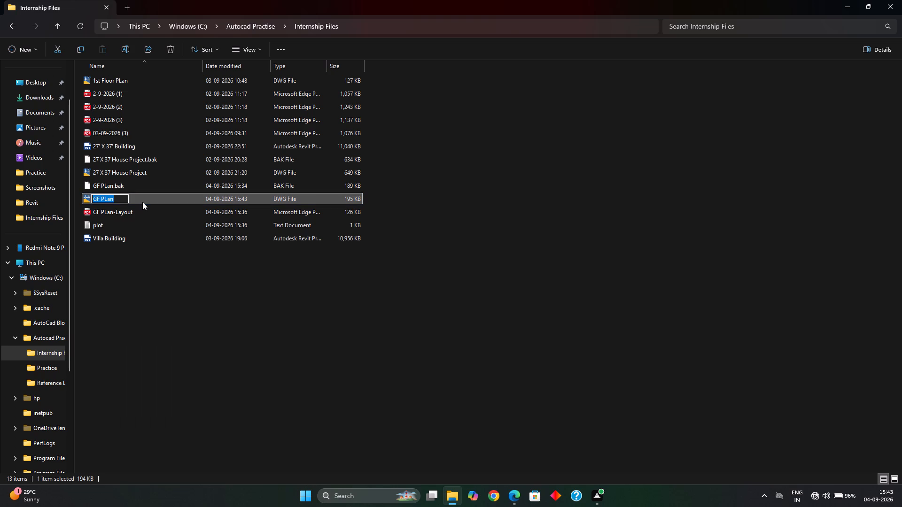
key(BackSpace)
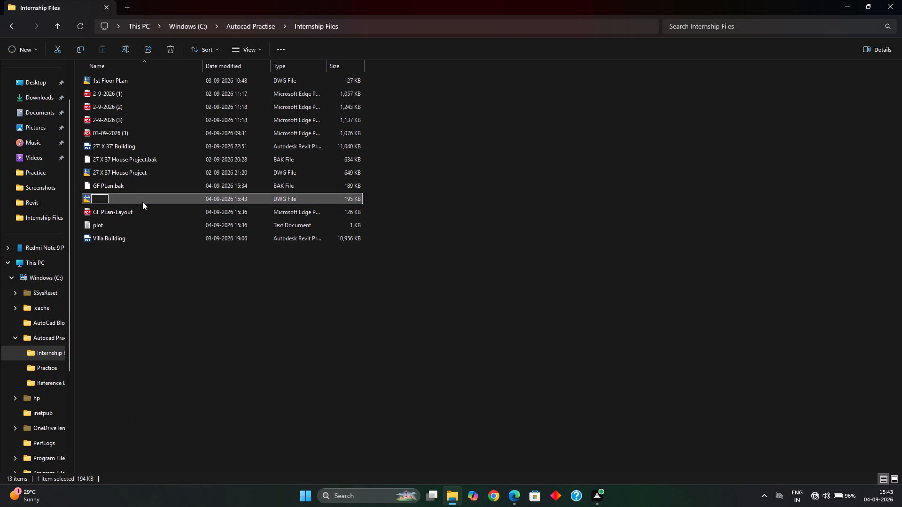
text(RAS)
key(BackSpace)
key(BackSpace)
key(BackSpace)
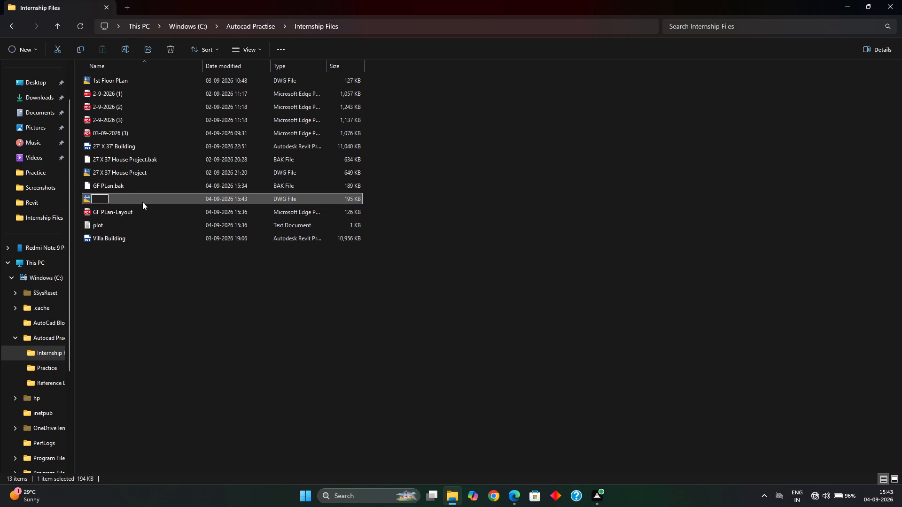
text(East)
text(wood)
key(space)
key(shift+r)
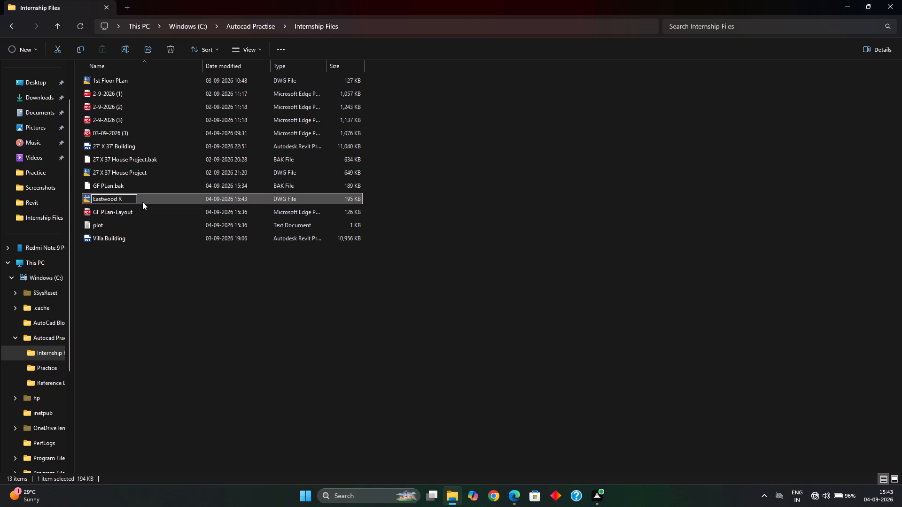
key(e)
text(ciden)
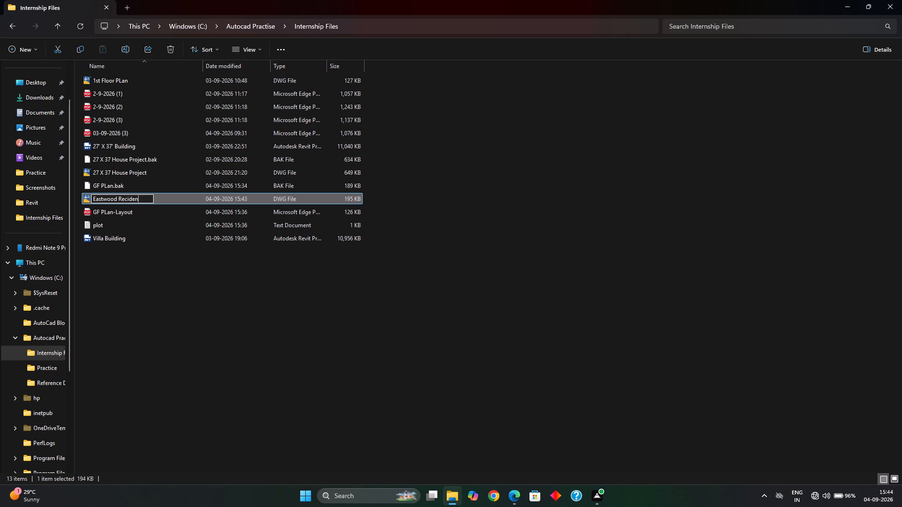
key(BackSpace)
key(BackSpace)
key(BackSpace)
key(BackSpace)
key(BackSpace)
text(side)
text(nce)
key(space)
text(G)
text(F)
key(space)
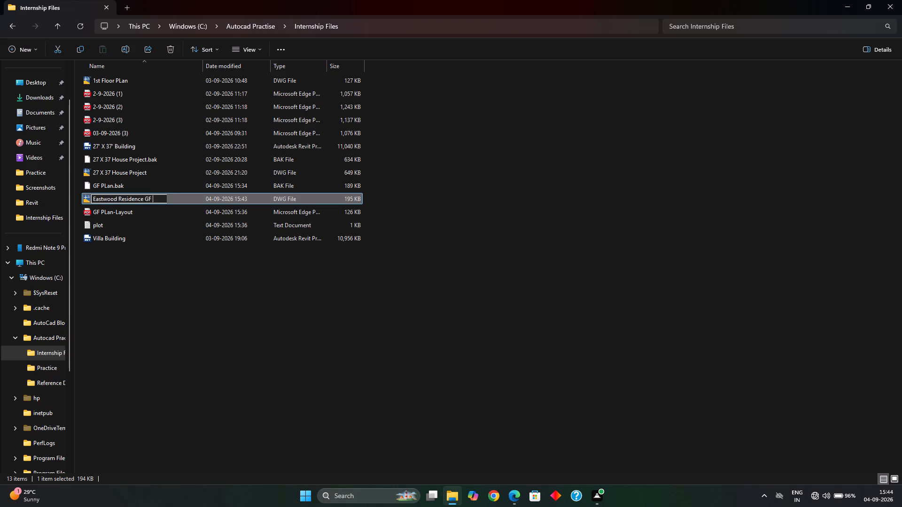
text(Pl)
text(an)
key(Return)
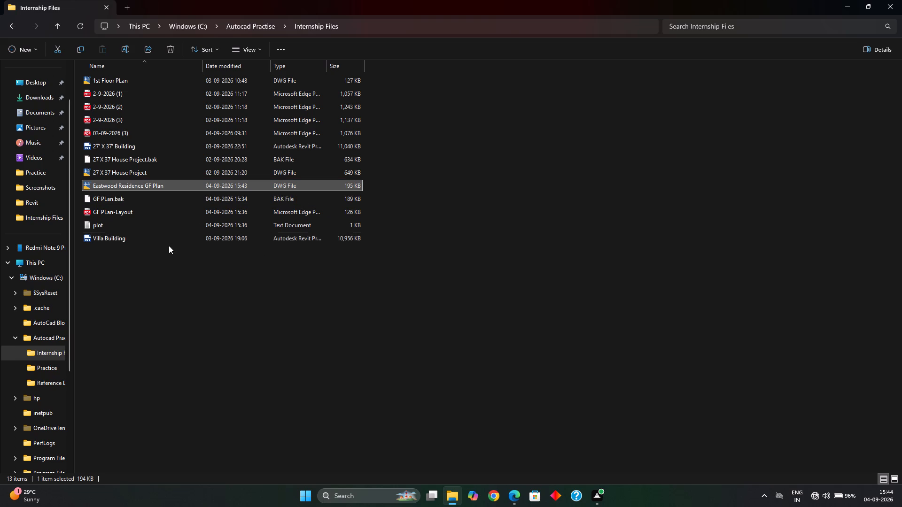
key(Escape)
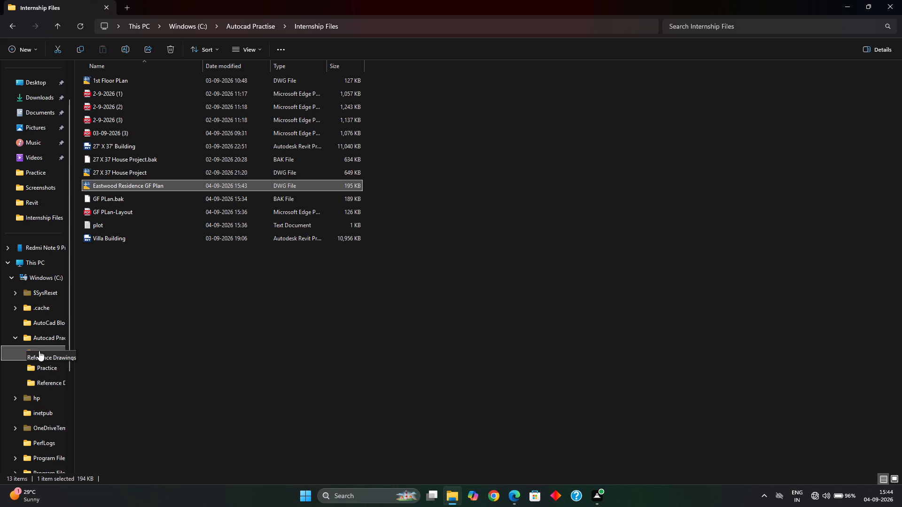
Open the AutoCAD 2024 R24.3 enu folder under the user profile's AppData, Local, Autodesk on drive C.
double_click(34, 263)
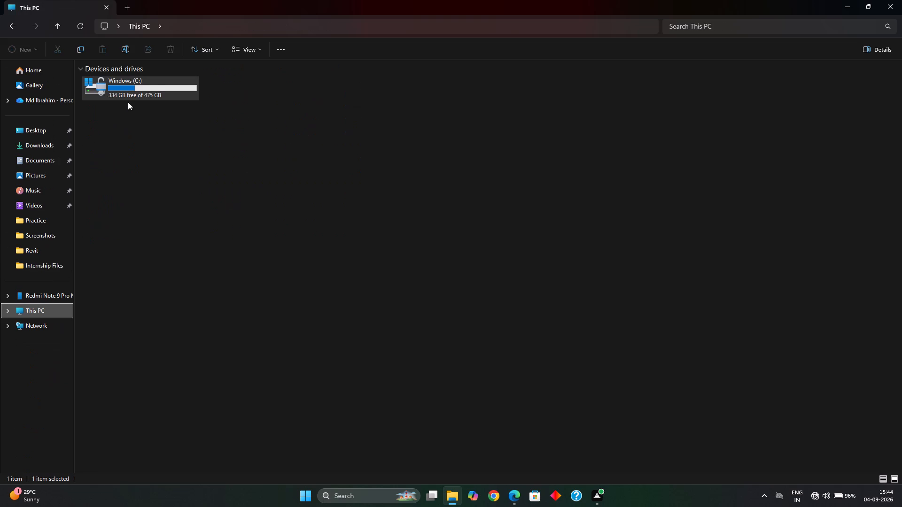
double_click(133, 95)
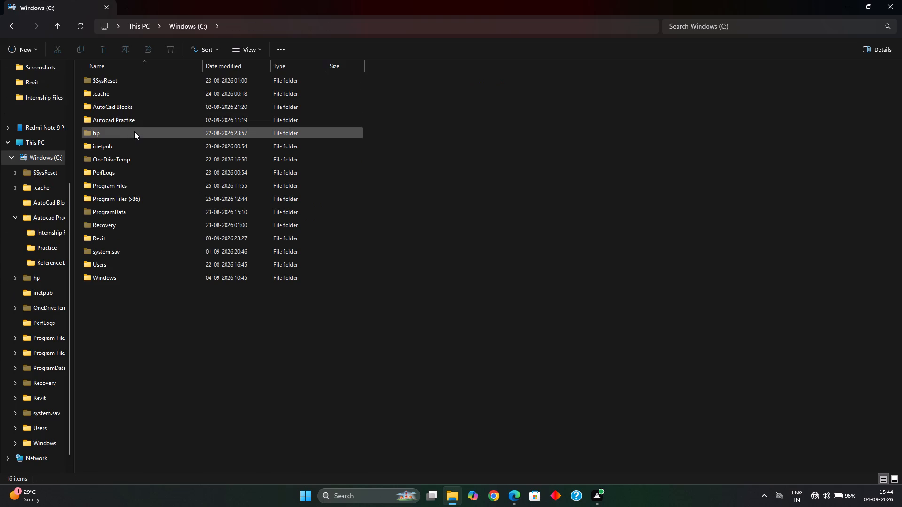
double_click(131, 120)
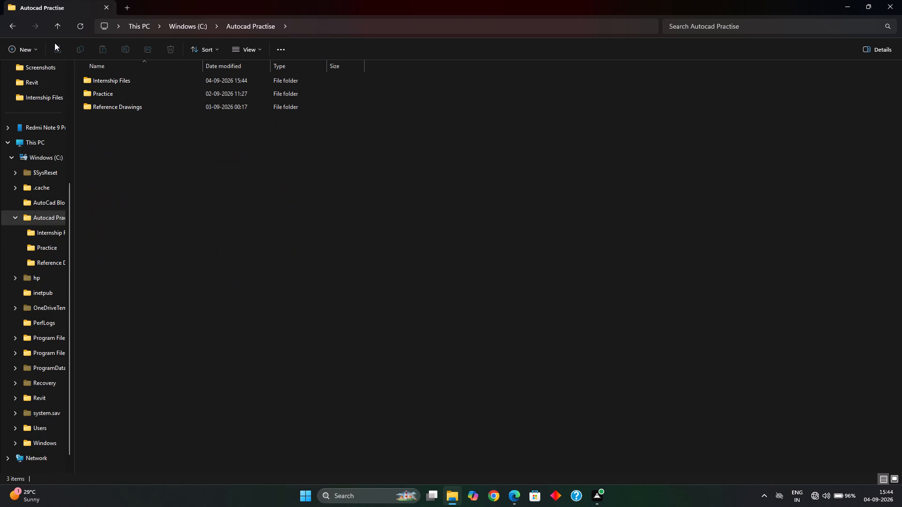
click(7, 25)
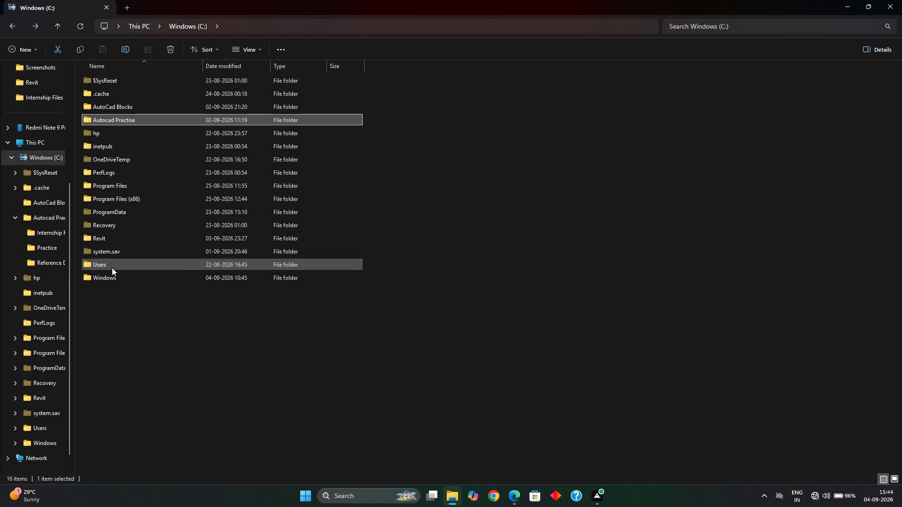
double_click(112, 268)
double_click(113, 93)
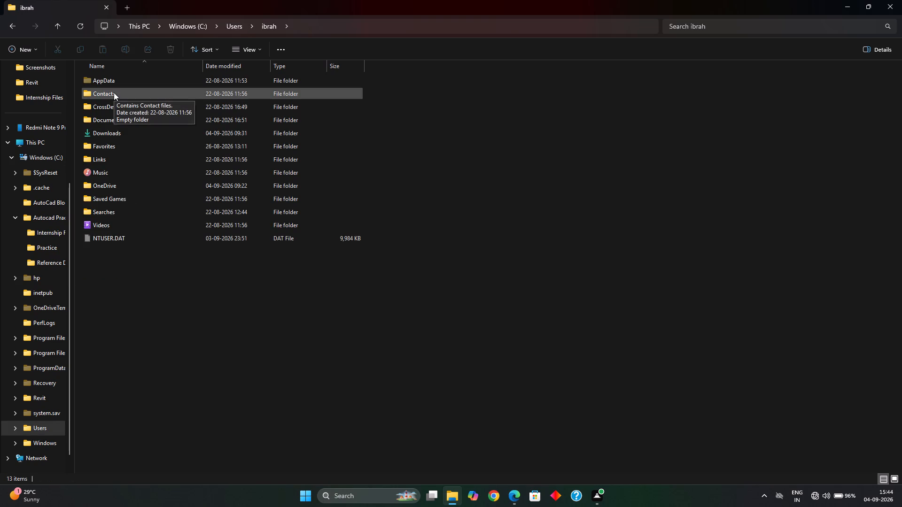
double_click(131, 79)
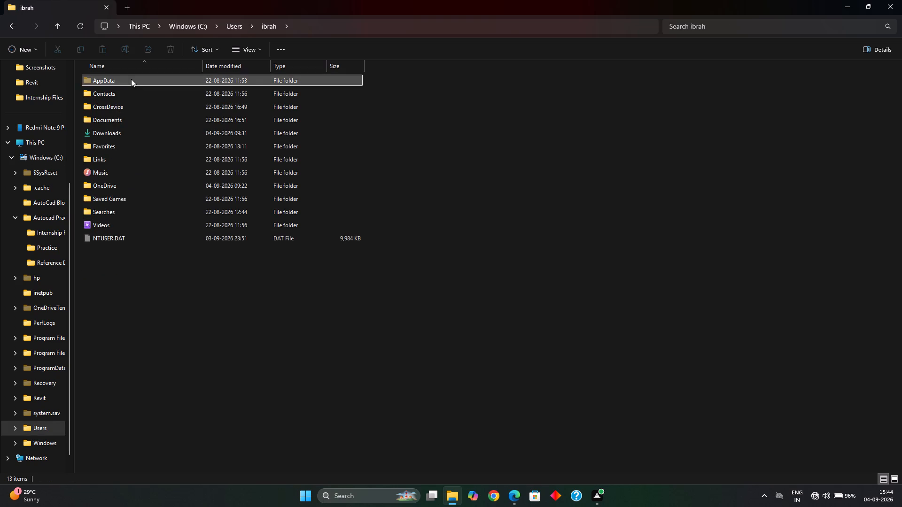
double_click(140, 82)
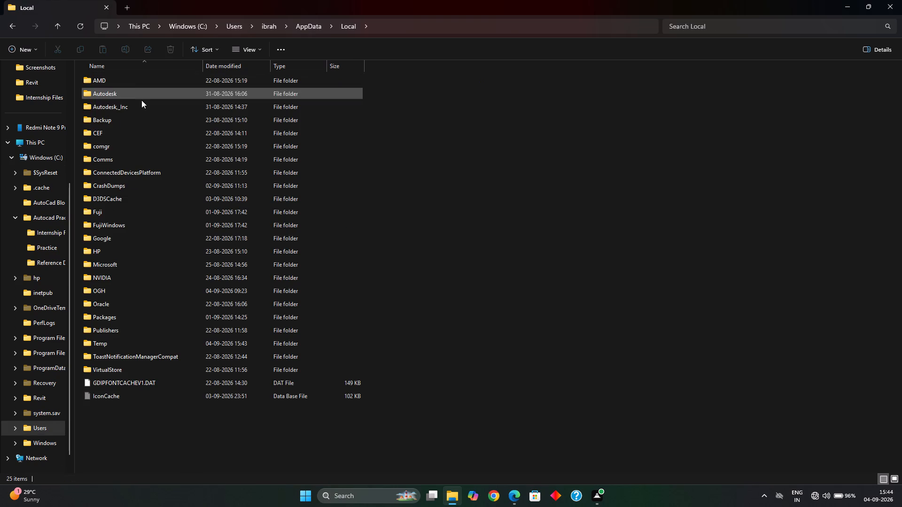
double_click(130, 91)
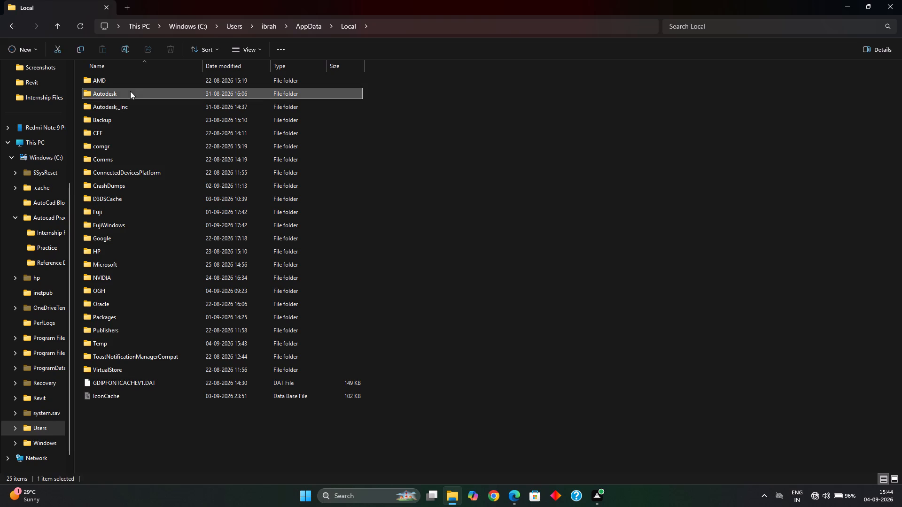
double_click(135, 104)
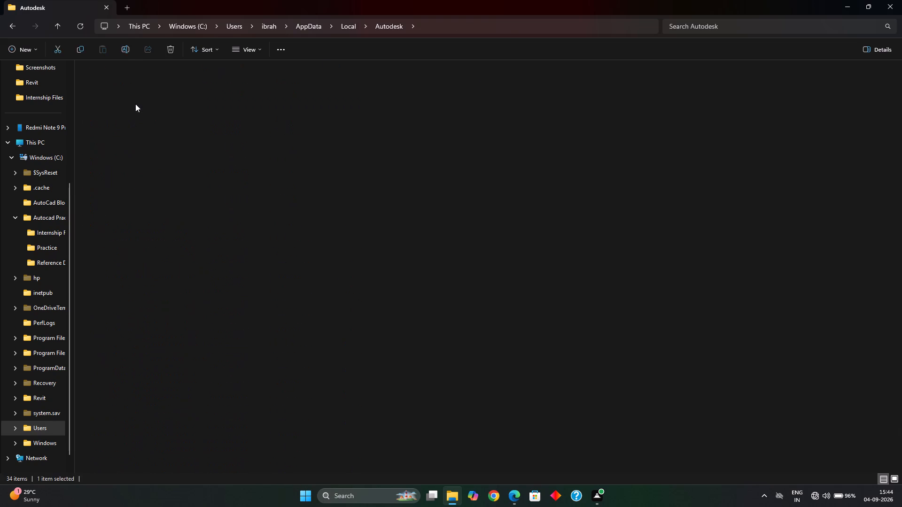
double_click(113, 83)
double_click(121, 82)
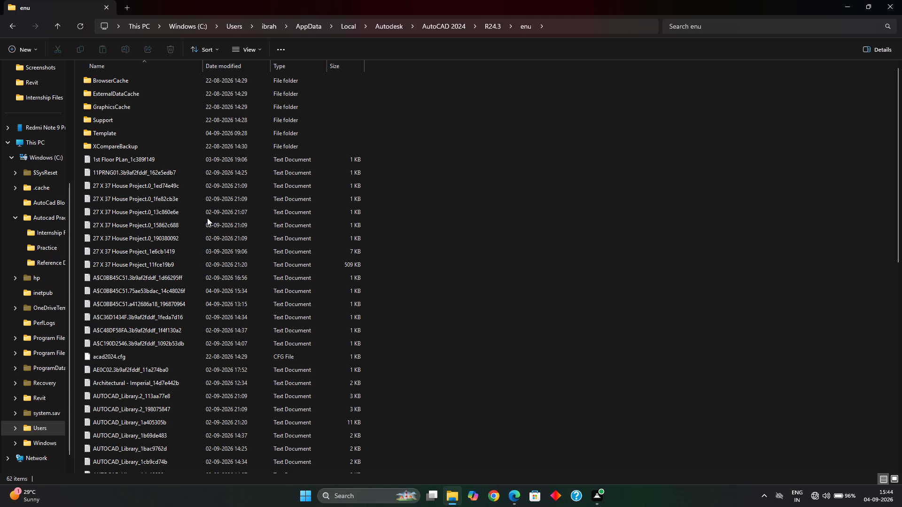
Copy the GF PLan_1580c70f1 text document from the enu folder.
scroll(198, 183, down, 3)
scroll(205, 229, down, 3)
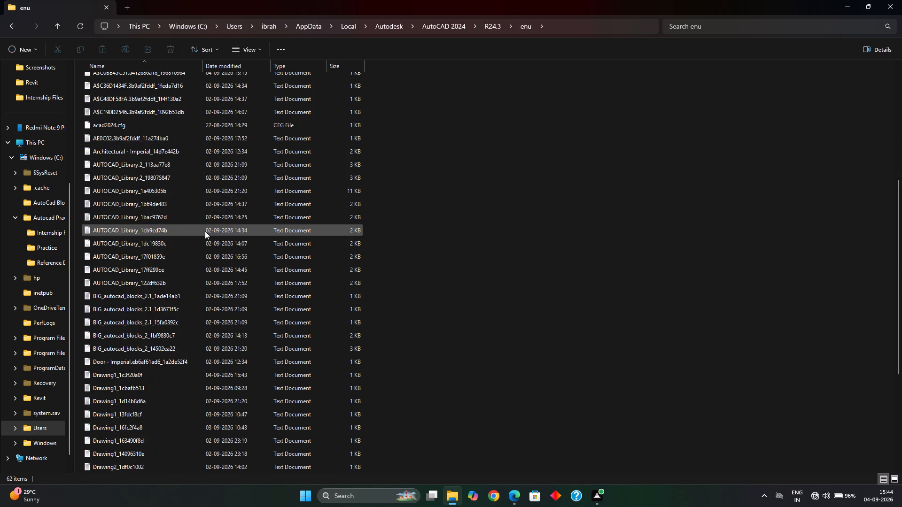
scroll(205, 231, down, 8)
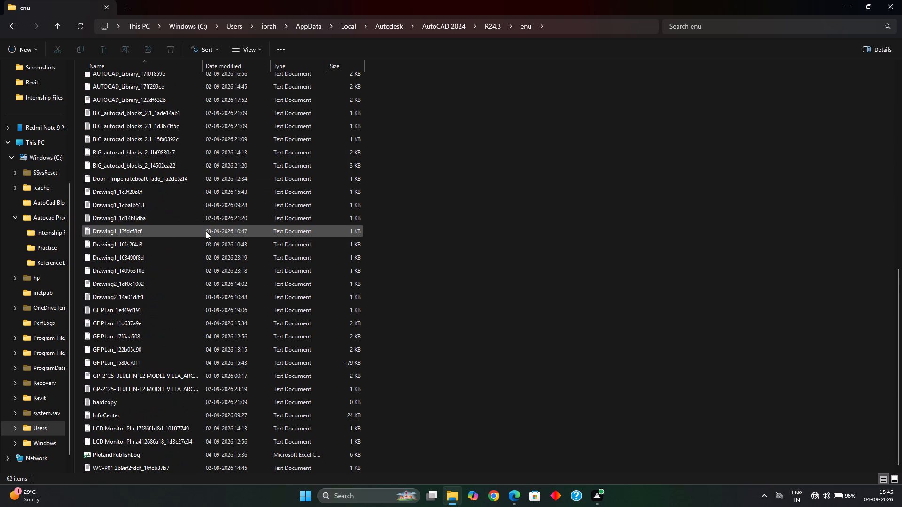
click(157, 362)
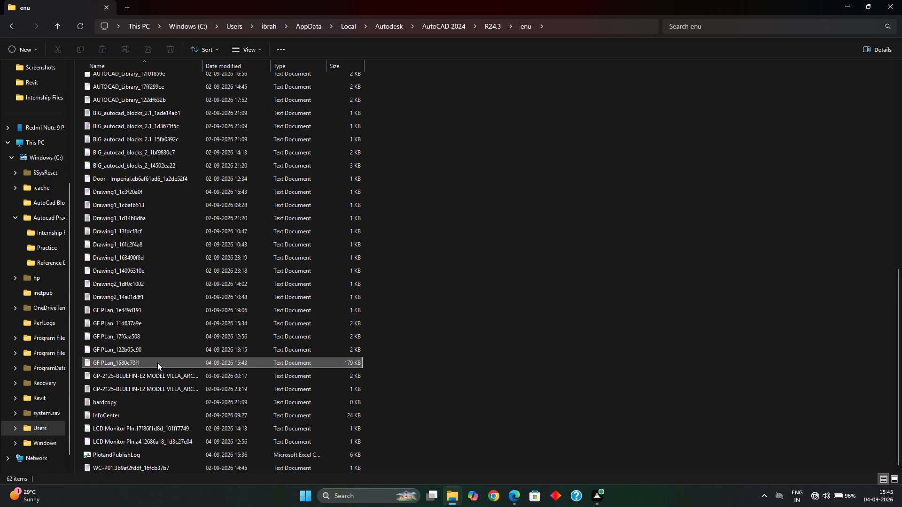
right_click(157, 362)
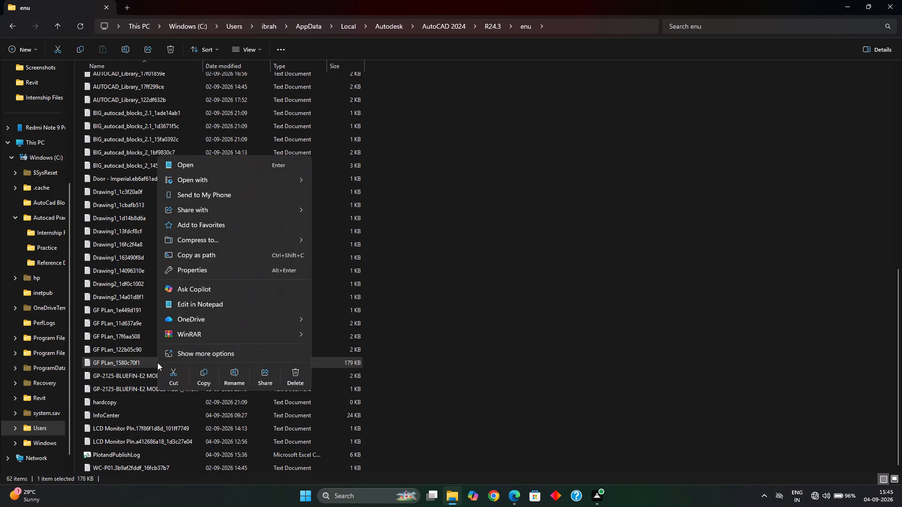
key(Escape)
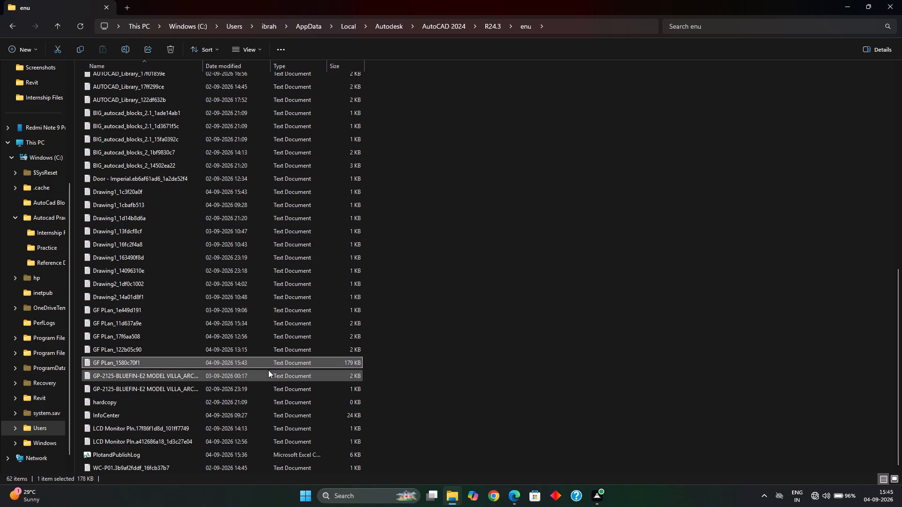
right_click(195, 362)
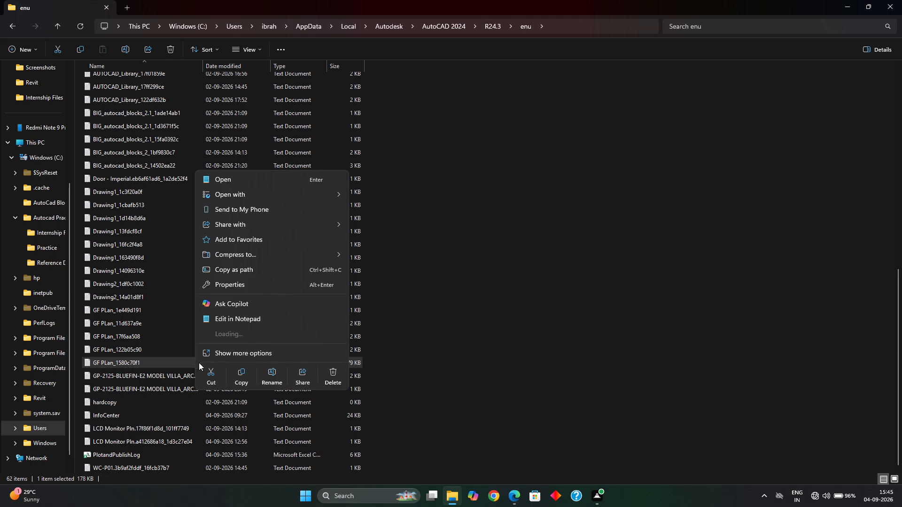
click(241, 376)
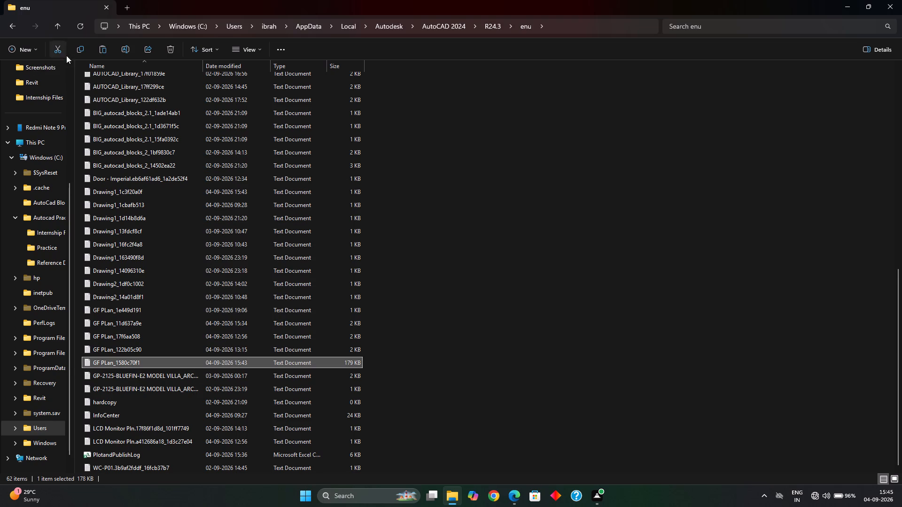
Paste the copied GF PLan_1580c70f1 log text document into the Internship Files folder under Autocad Practise.
scroll(39, 200, up, 2)
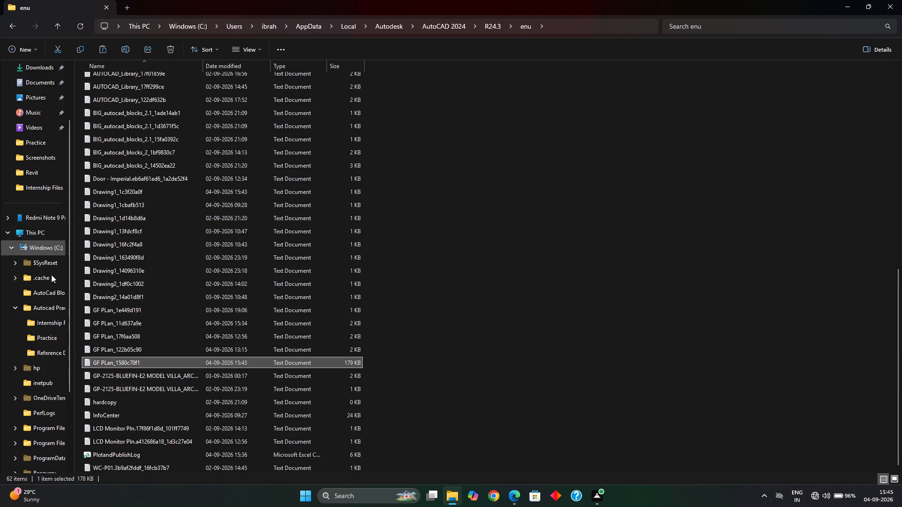
click(54, 327)
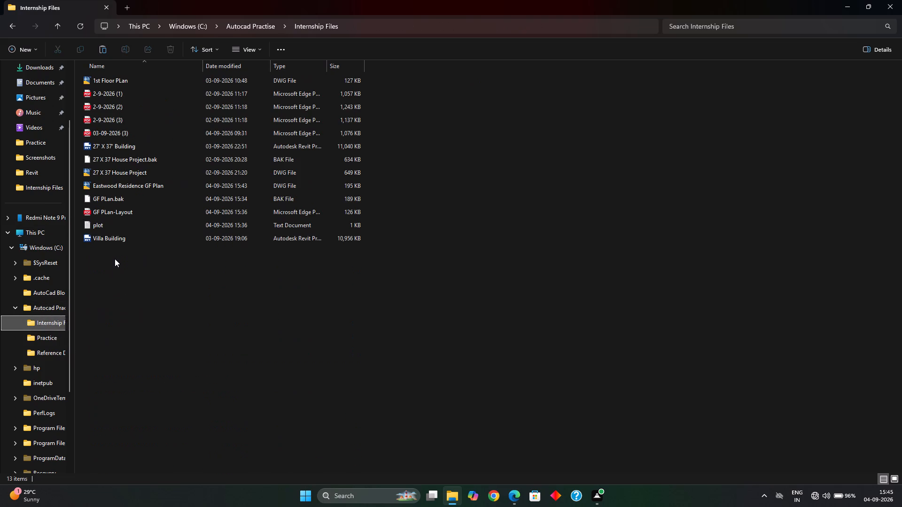
click(114, 259)
right_click(114, 259)
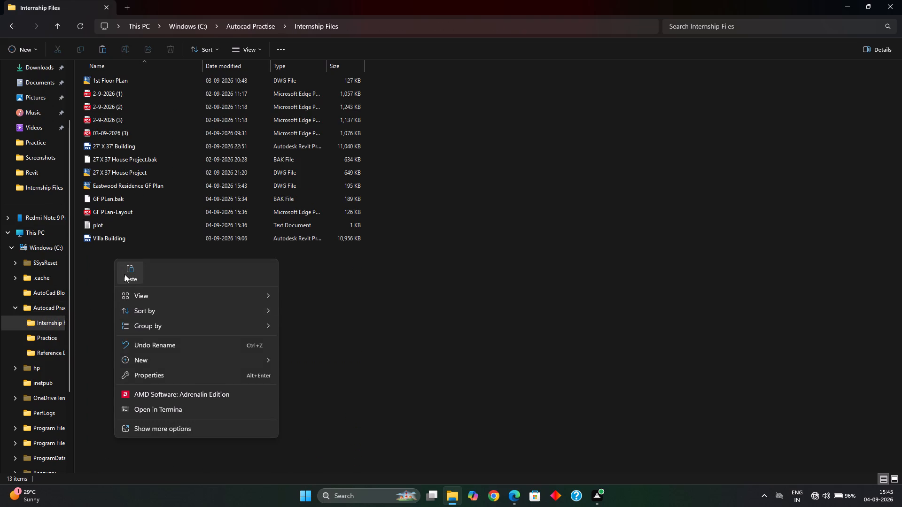
click(132, 273)
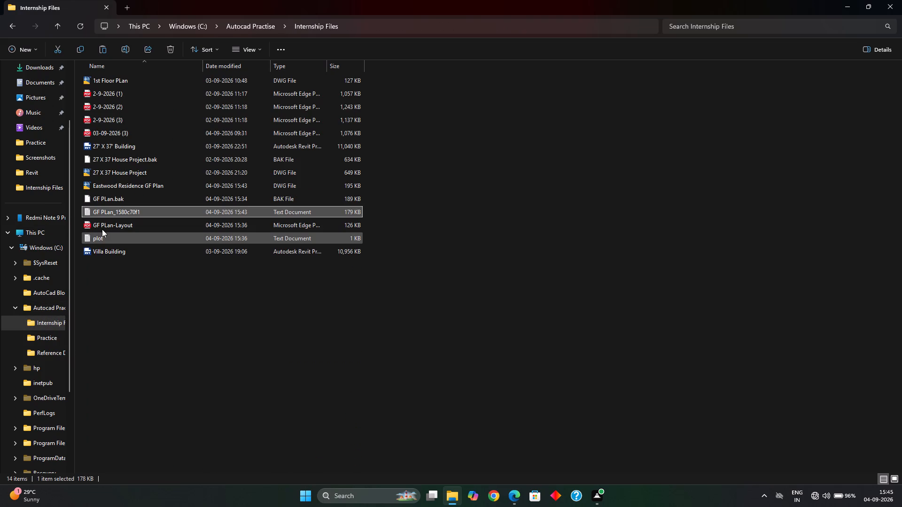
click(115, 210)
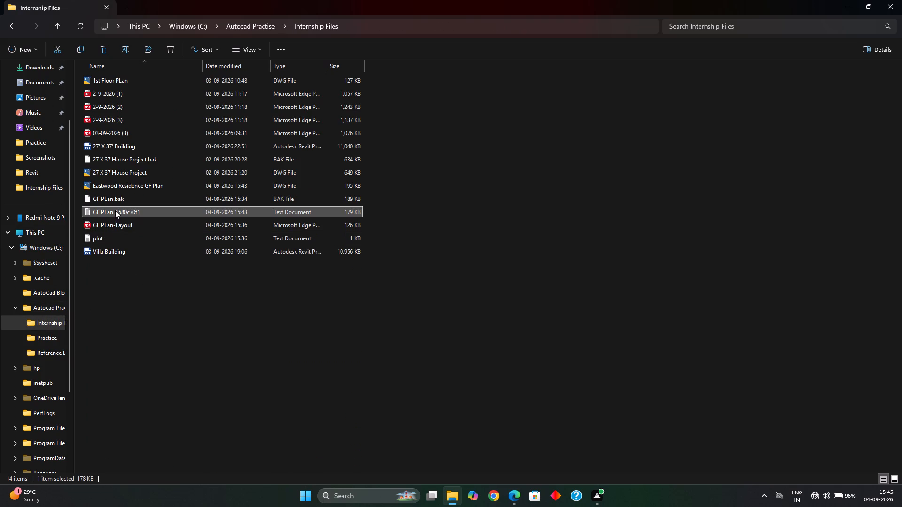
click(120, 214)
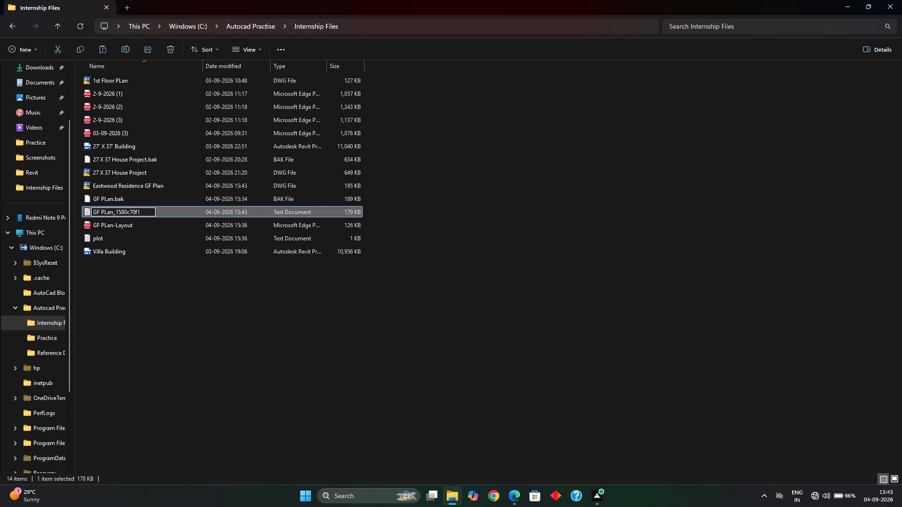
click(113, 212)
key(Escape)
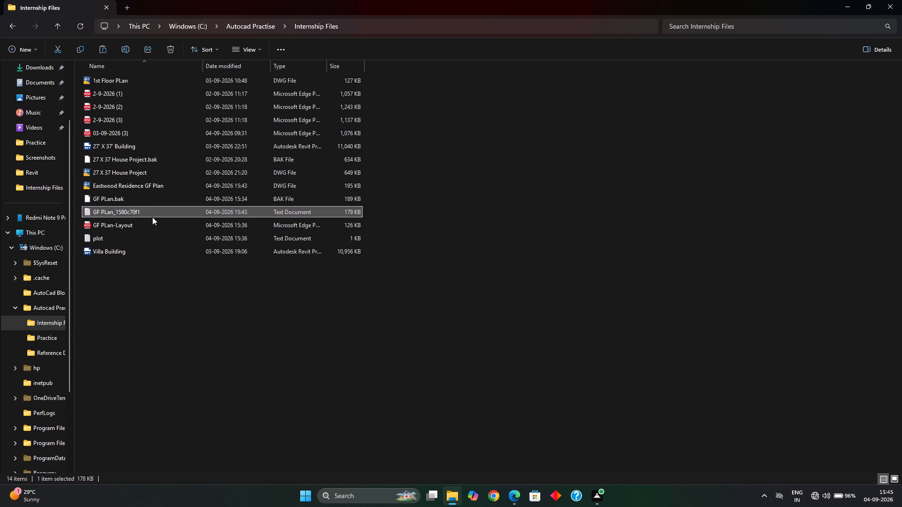
Copy the name text of the Eastwood Residence GF Plan DWG file, leaving its rename edit without changes.
click(152, 185)
click(166, 184)
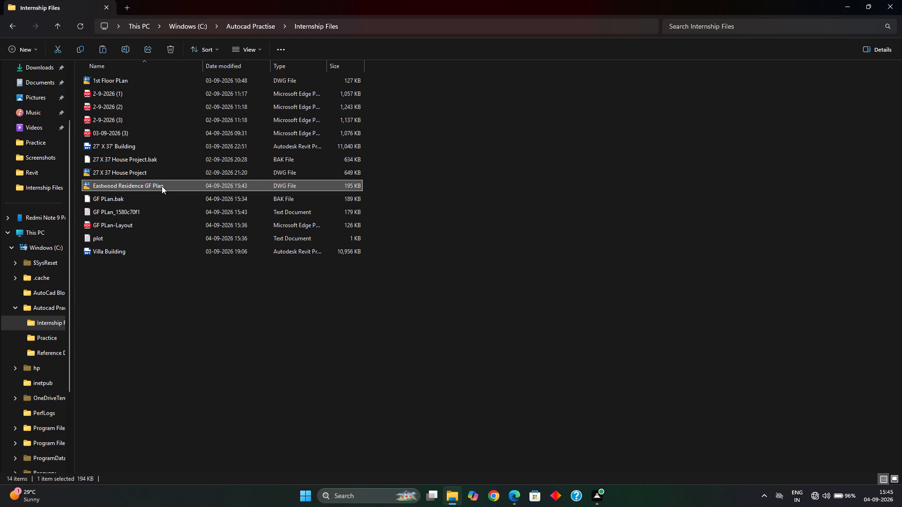
click(162, 186)
right_click(162, 186)
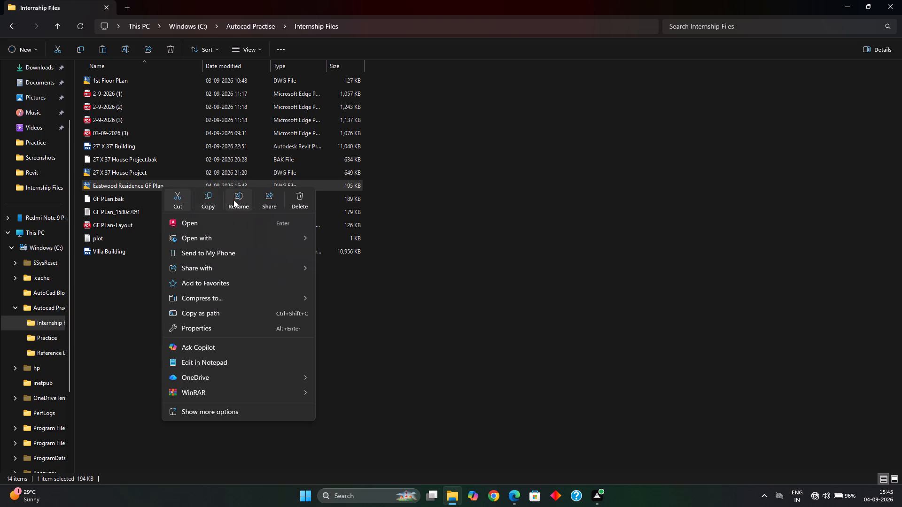
click(239, 198)
key(ctrl+c)
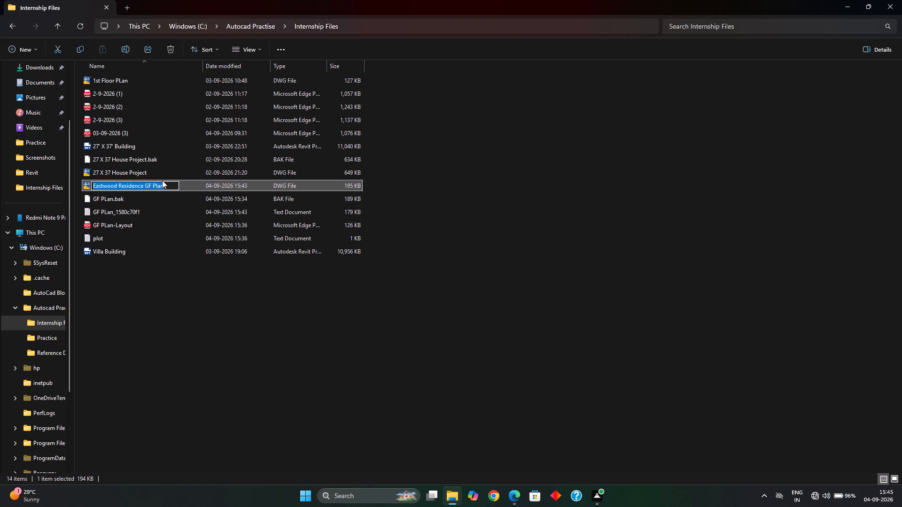
key(Escape)
Open the GF PLan_1580c70f1 log in Notepad, look through its opening command entries and close it.
double_click(132, 214)
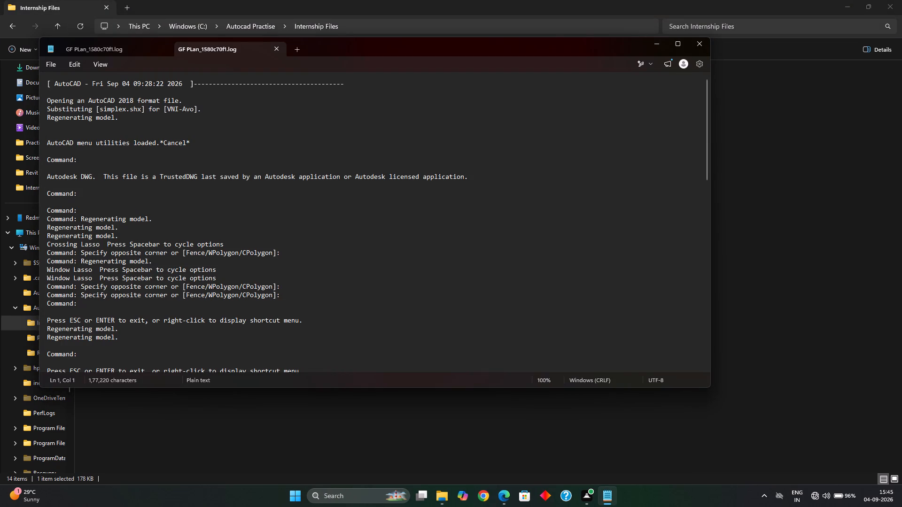
scroll(397, 249, down, 6)
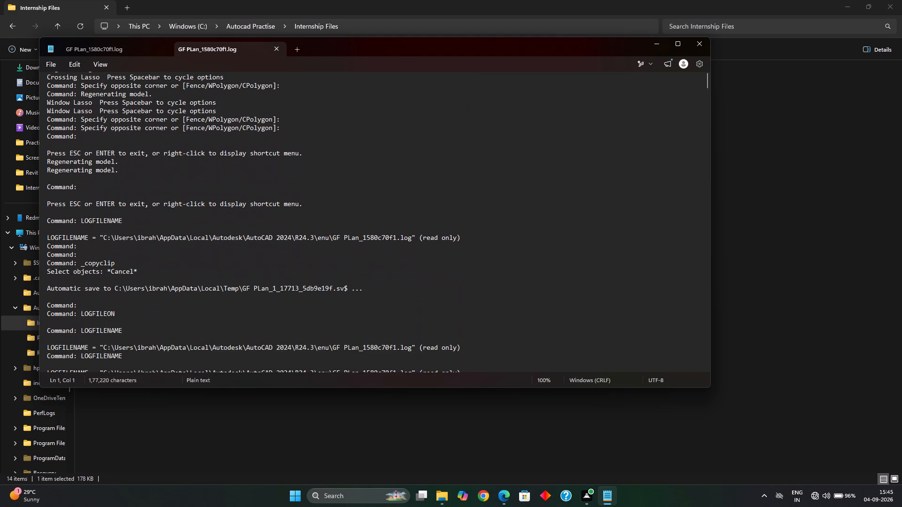
click(697, 42)
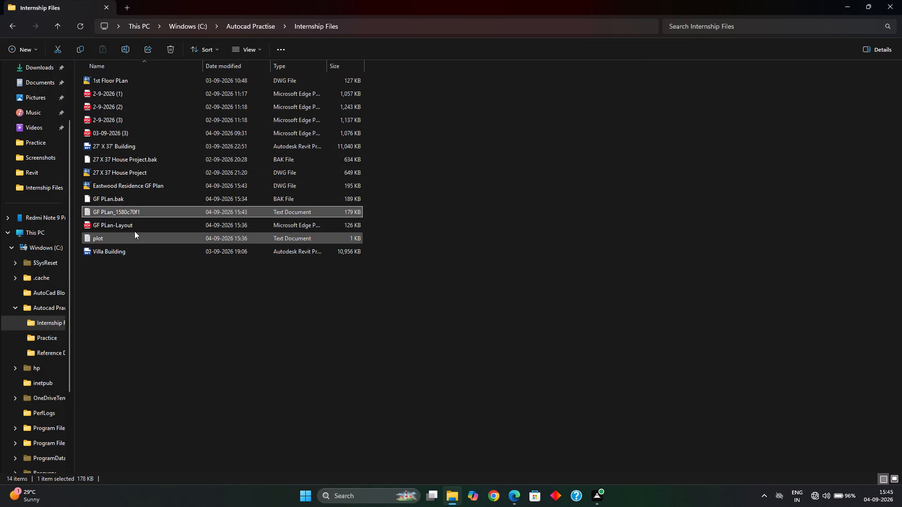
Rename the GF PLan_1580c70f1 text document as Eastwood Residence GF Plan_1580c70f1, replacing only the part before the underscore with the copied name.
click(146, 212)
right_click(146, 212)
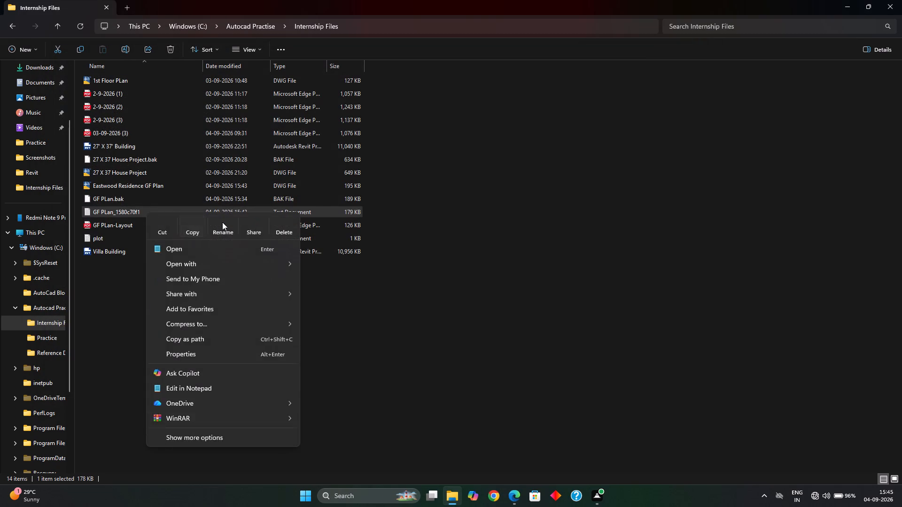
click(222, 222)
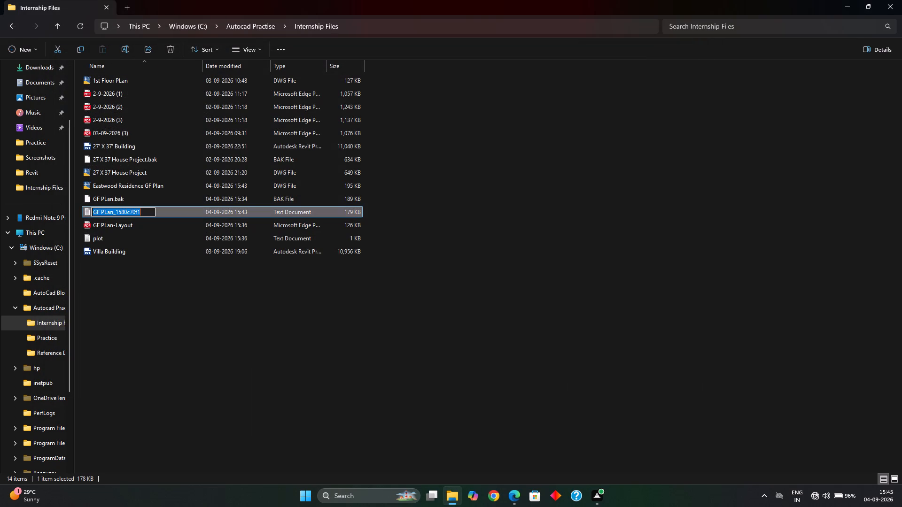
click(114, 212)
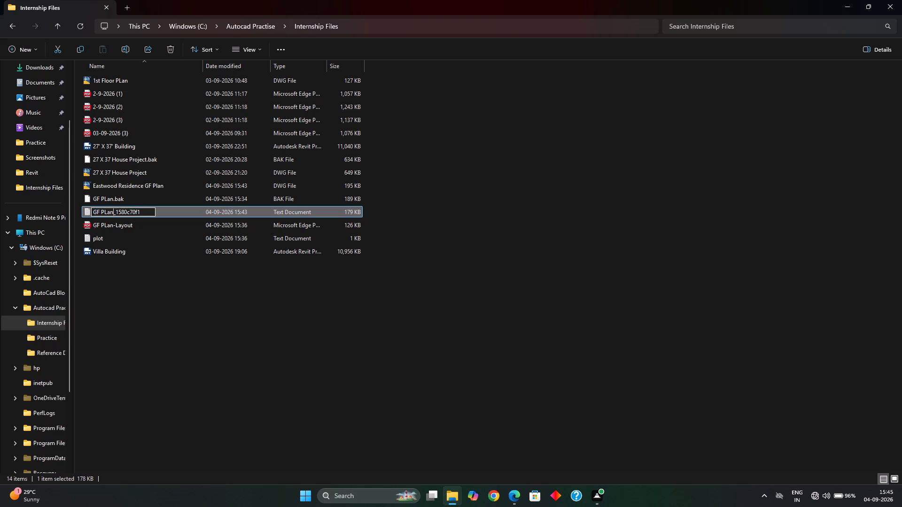
key(BackSpace)
key(BackSpace)
key(BackSpace)
key(BackSpace)
key(BackSpace)
key(BackSpace)
key(BackSpace)
key(BackSpace)
key(BackSpace)
key(BackSpace)
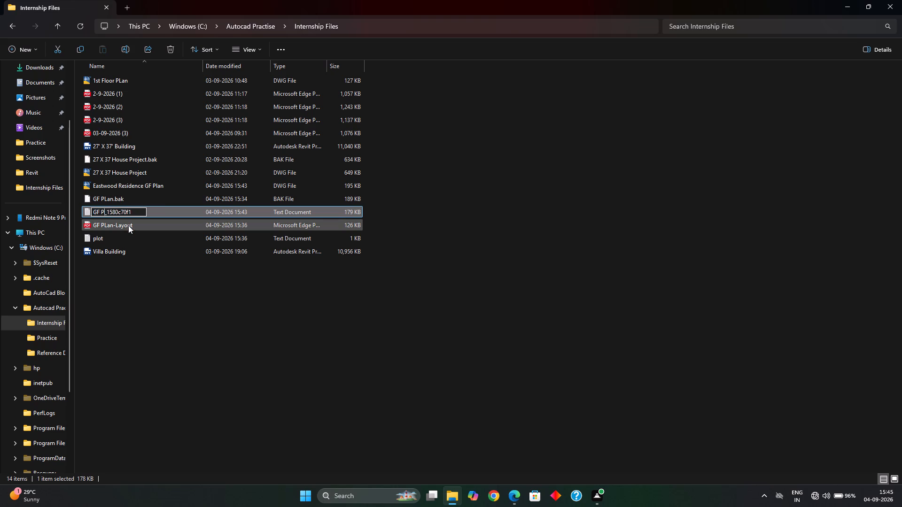
key(ctrl+v)
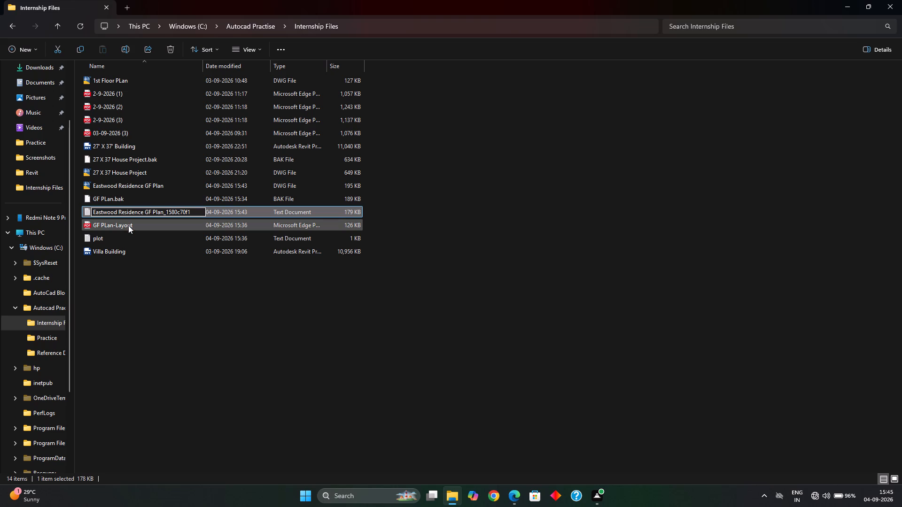
key(Return)
click(163, 320)
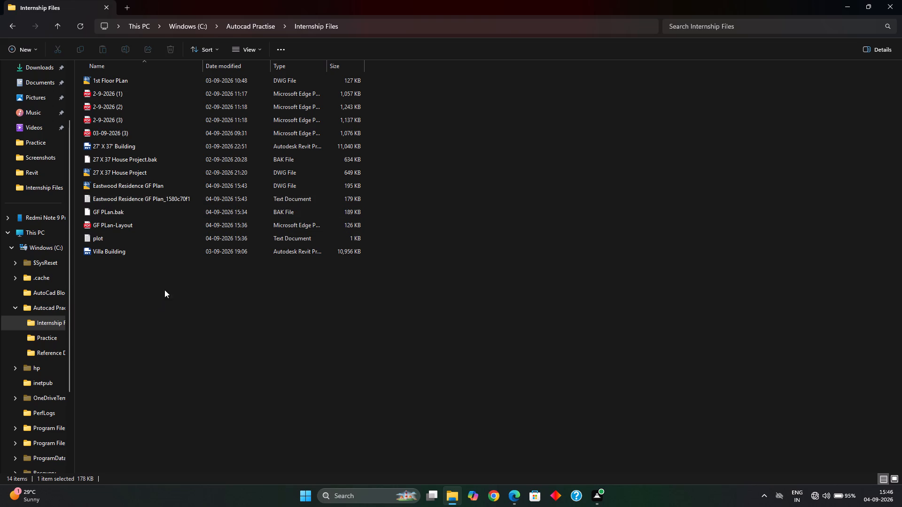
key(Escape)
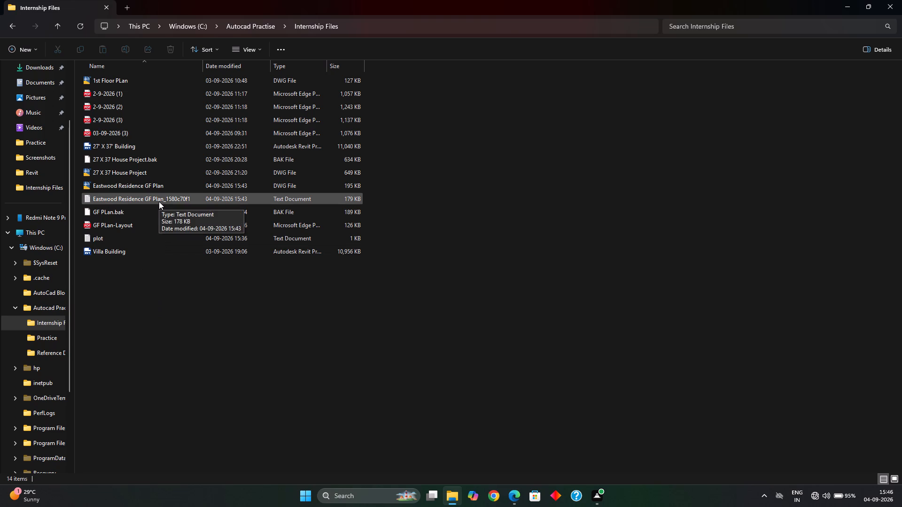